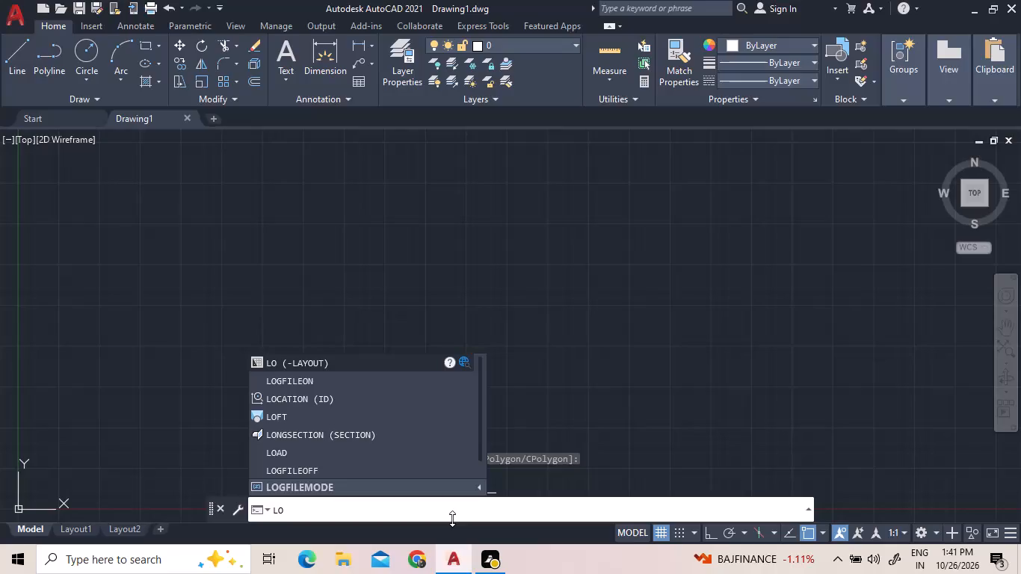
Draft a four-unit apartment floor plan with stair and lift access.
Turn on command history logging with LOGFILEON.
key(g)
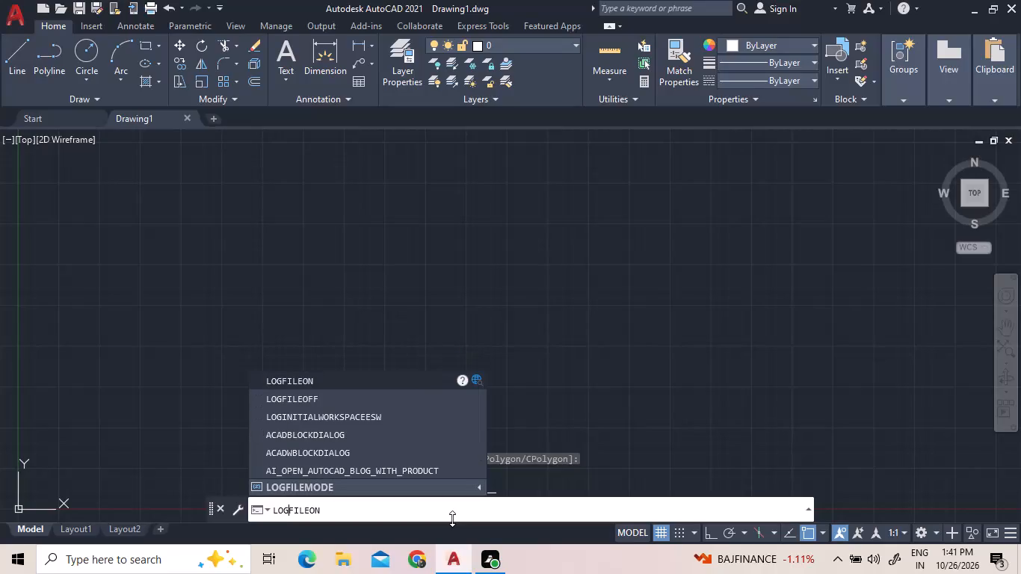
key(Return)
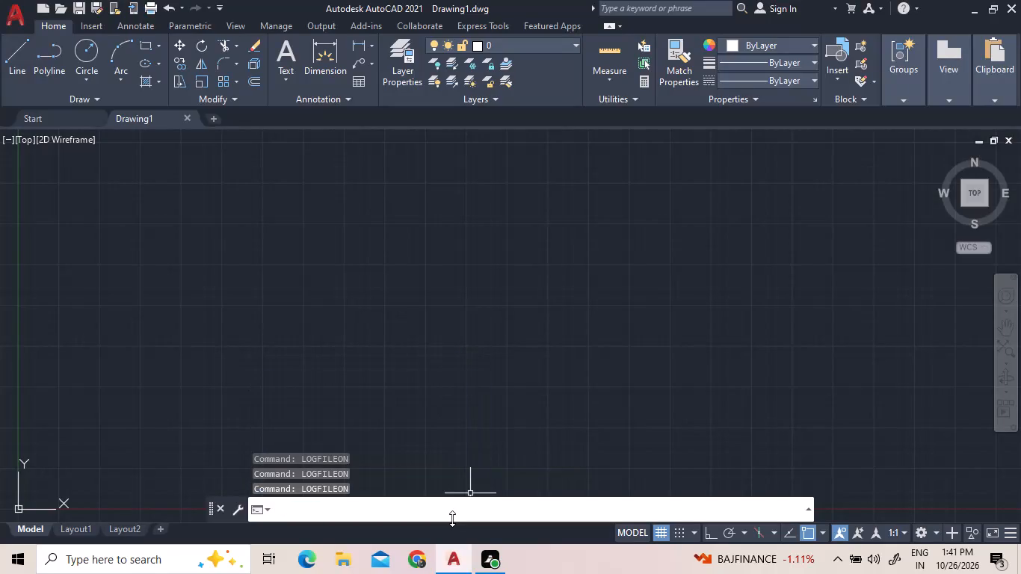
Configure the drawing units with a length precision of 0.0 and an insertion scale in meters.
text(un)
key(Return)
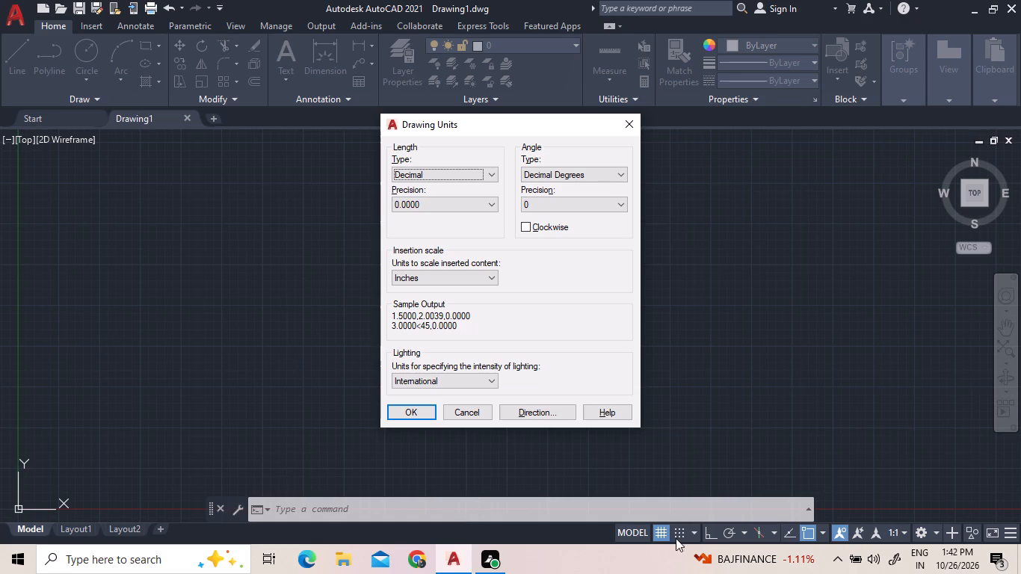
click(433, 205)
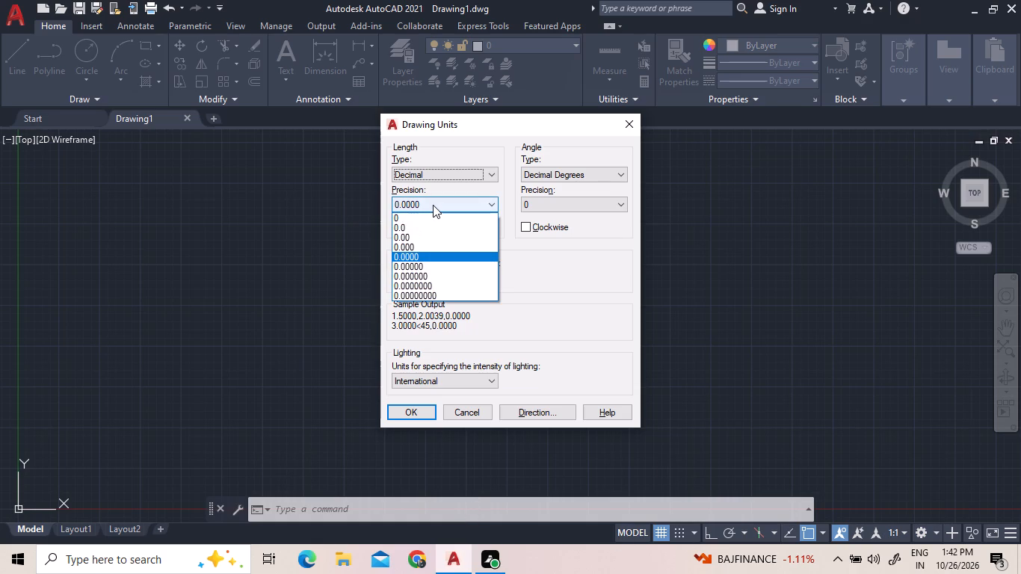
click(430, 228)
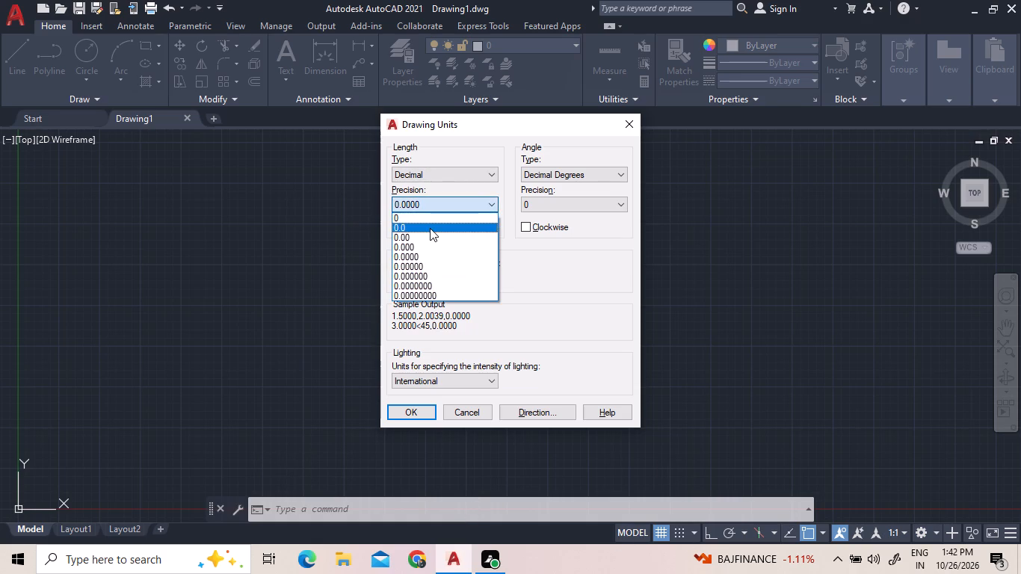
click(416, 281)
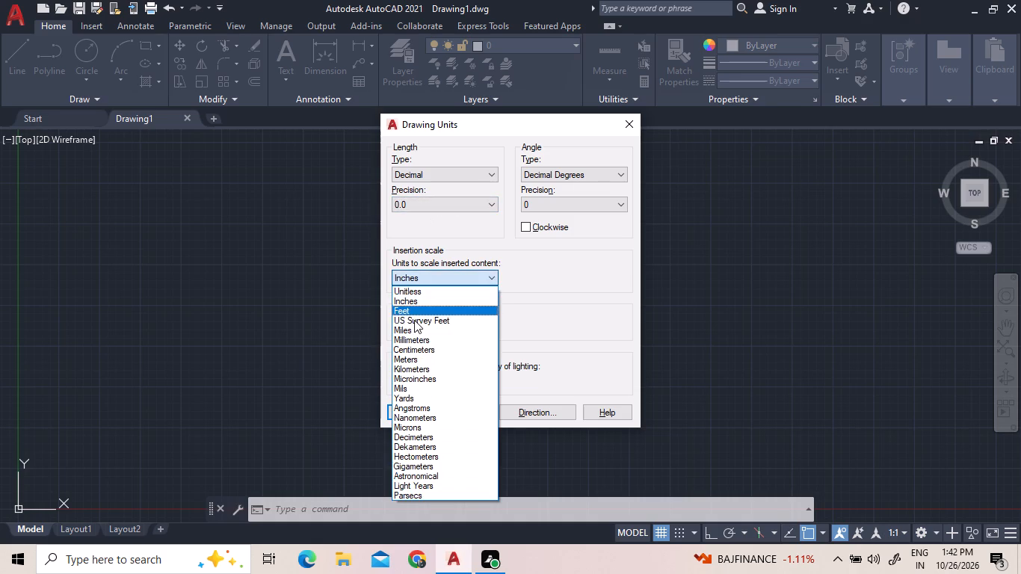
click(424, 357)
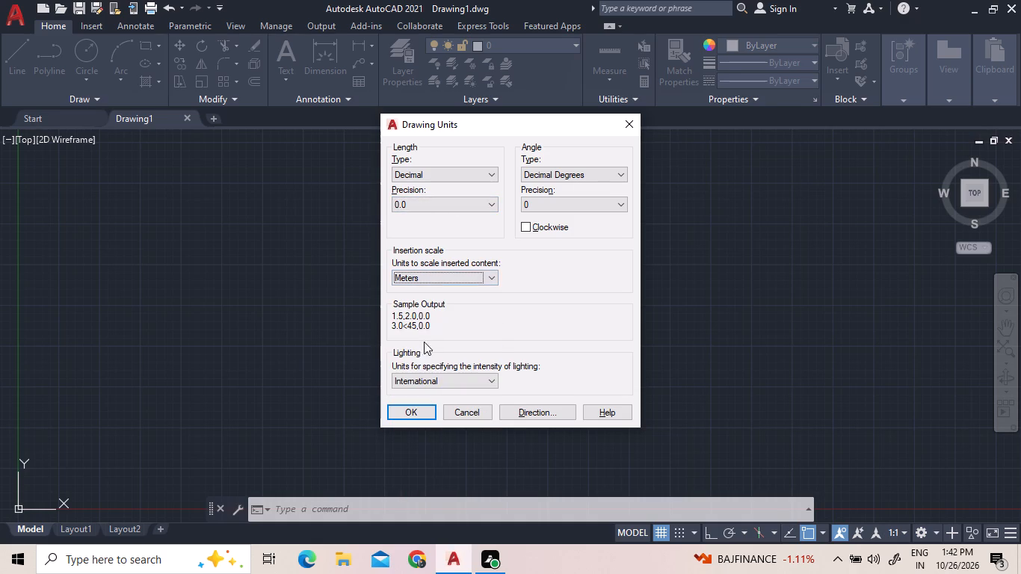
click(419, 413)
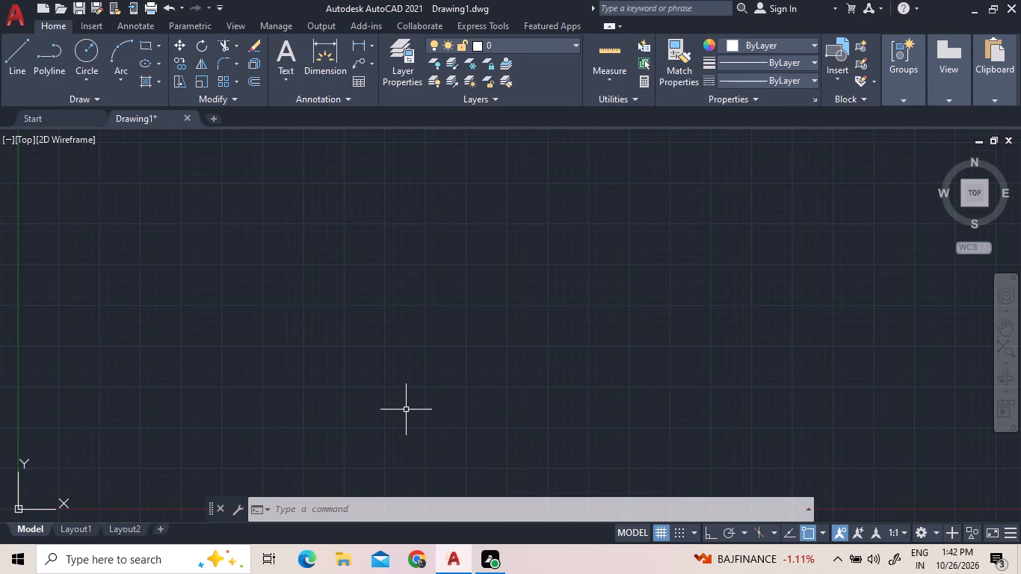
Modify the Standard dimension style, setting the linear dimension precision of its primary units to 0.0.
text(dims)
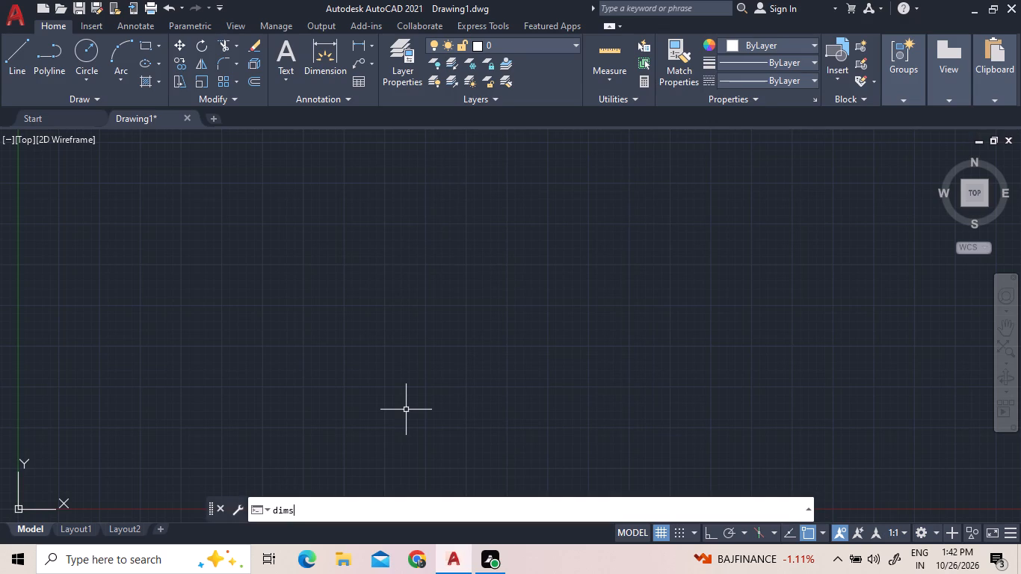
key(Return)
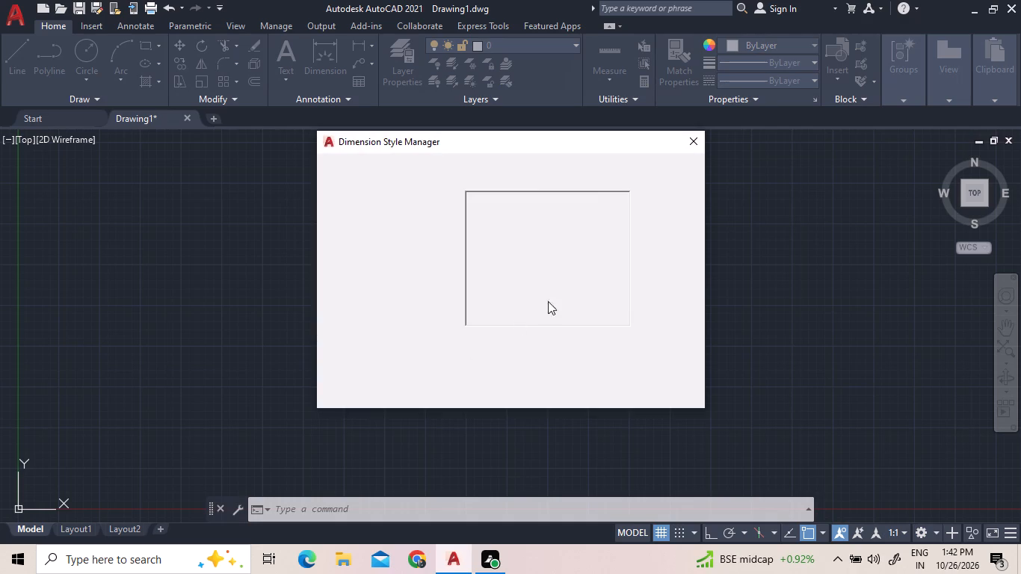
click(670, 244)
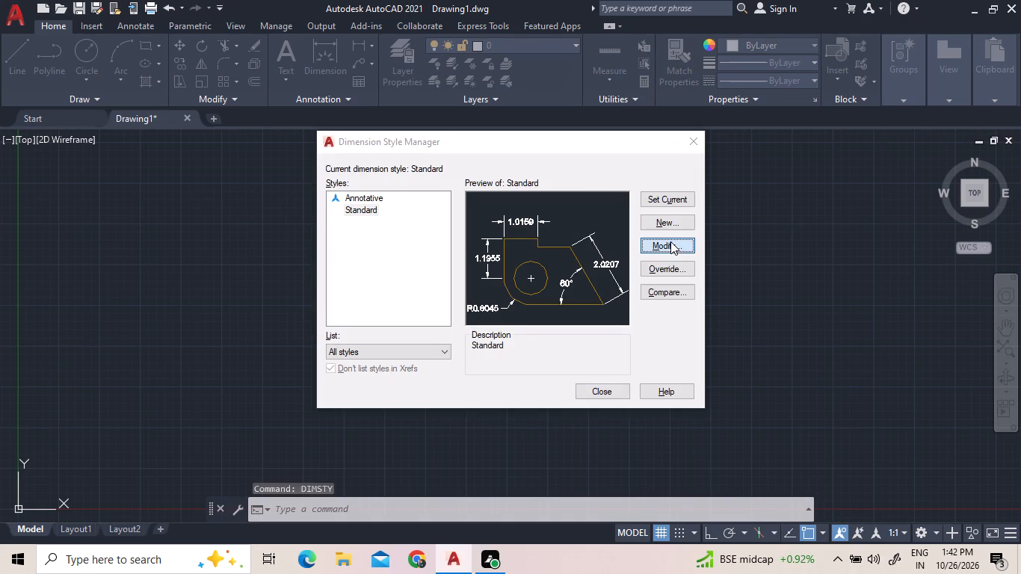
click(432, 173)
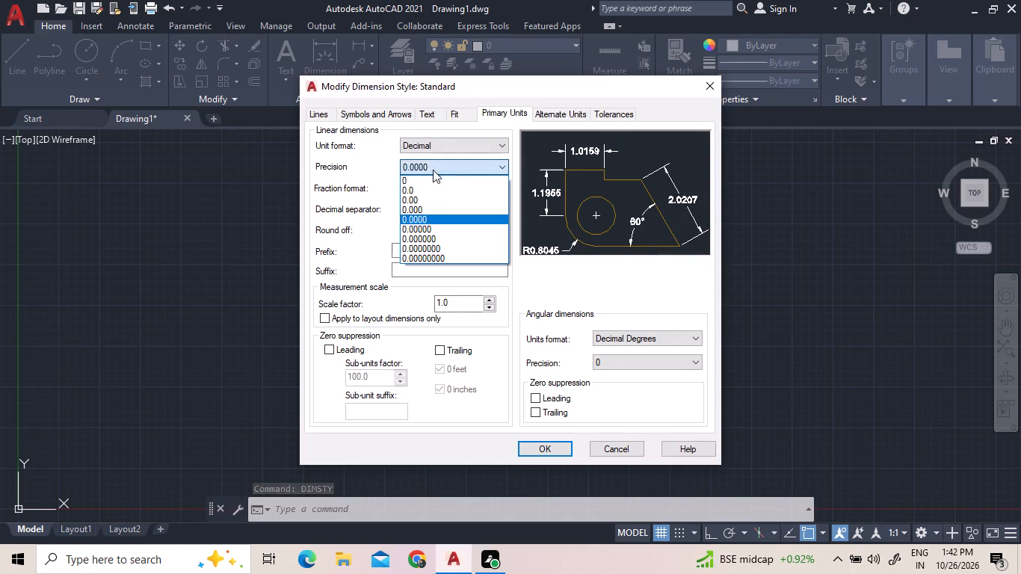
click(427, 193)
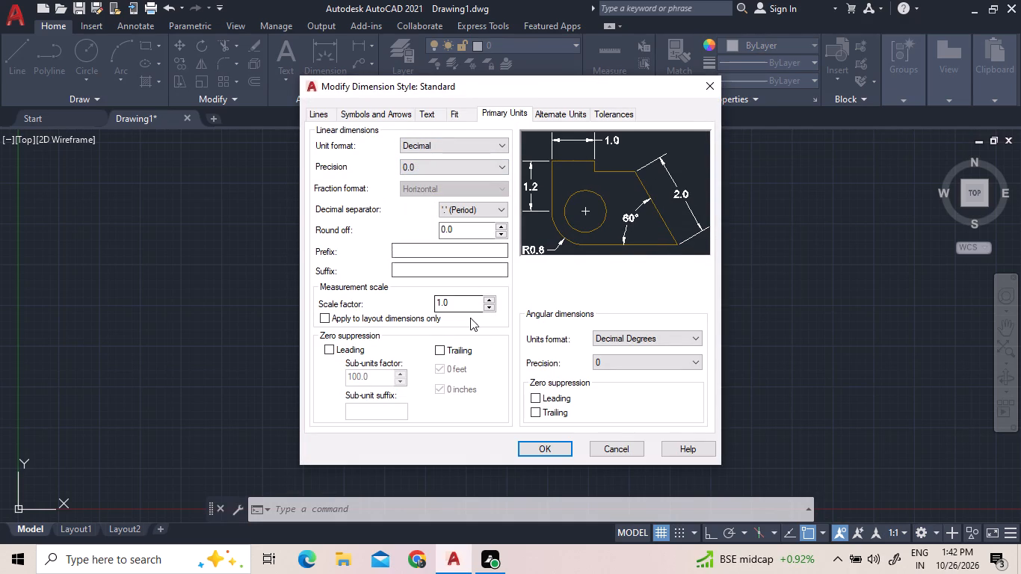
Set the text height of the Standard dimension style to 0.25.
click(318, 113)
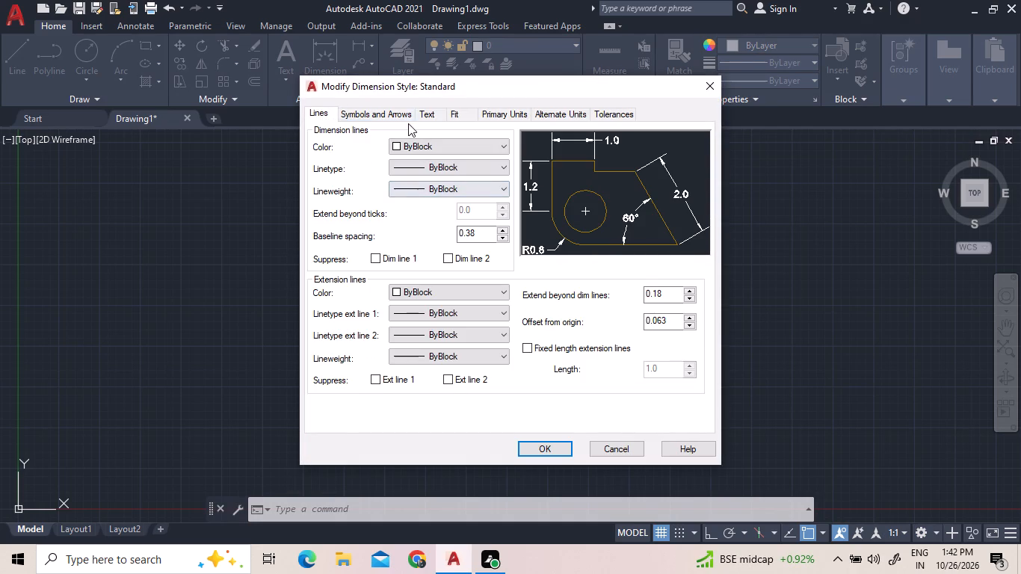
click(426, 114)
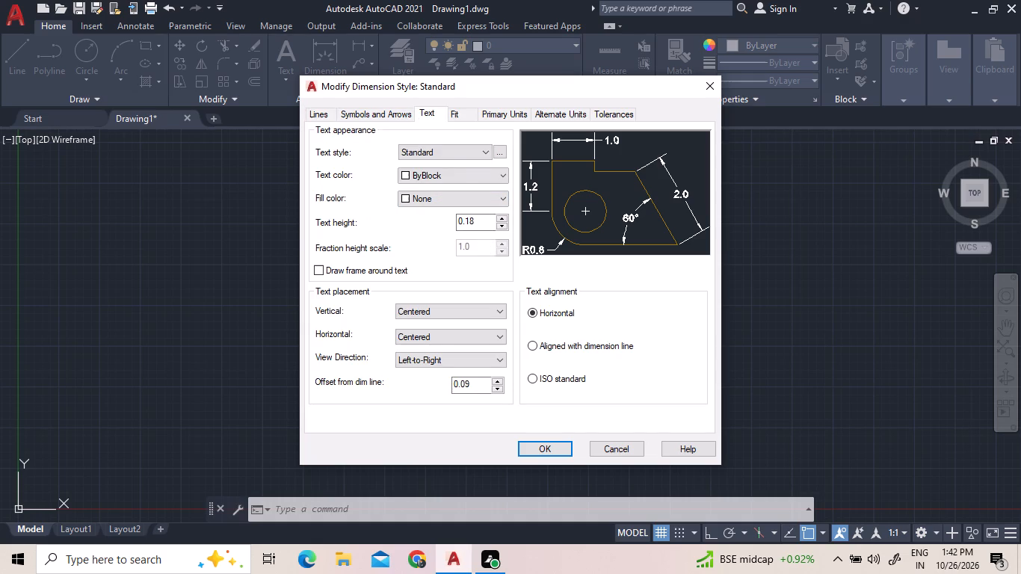
click(481, 220)
key(BackSpace)
key(BackSpace)
text(25)
Set the arrow size of the Standard dimension style to 0.25, apply the style changes and close the style manager.
click(388, 112)
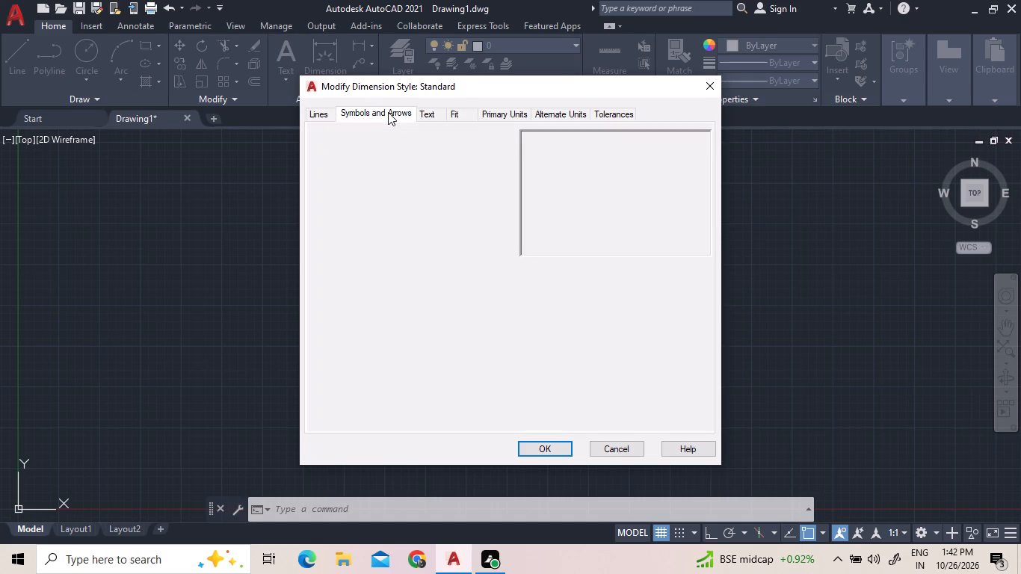
click(342, 260)
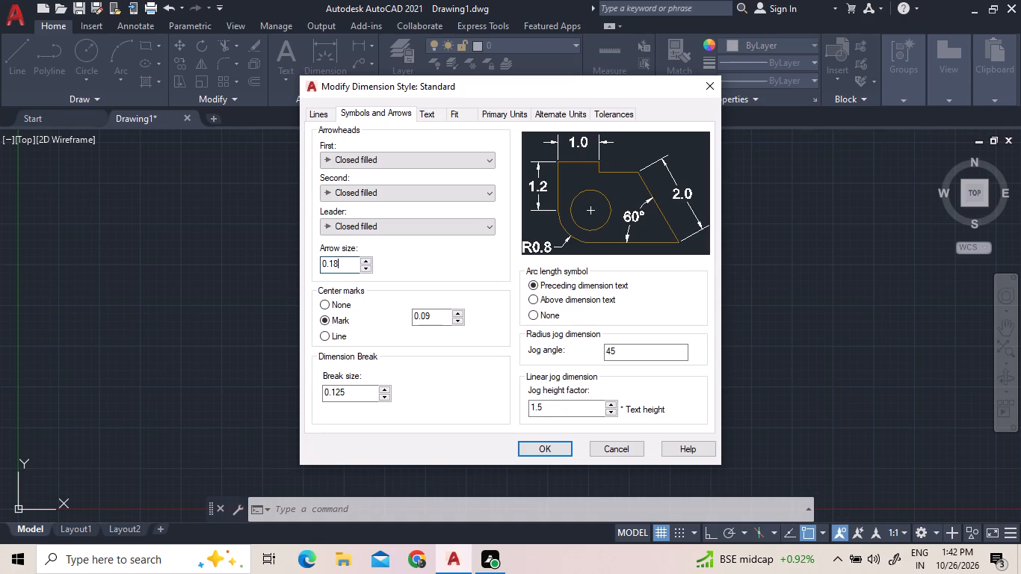
key(BackSpace)
key(BackSpace)
text(25)
click(327, 121)
click(326, 119)
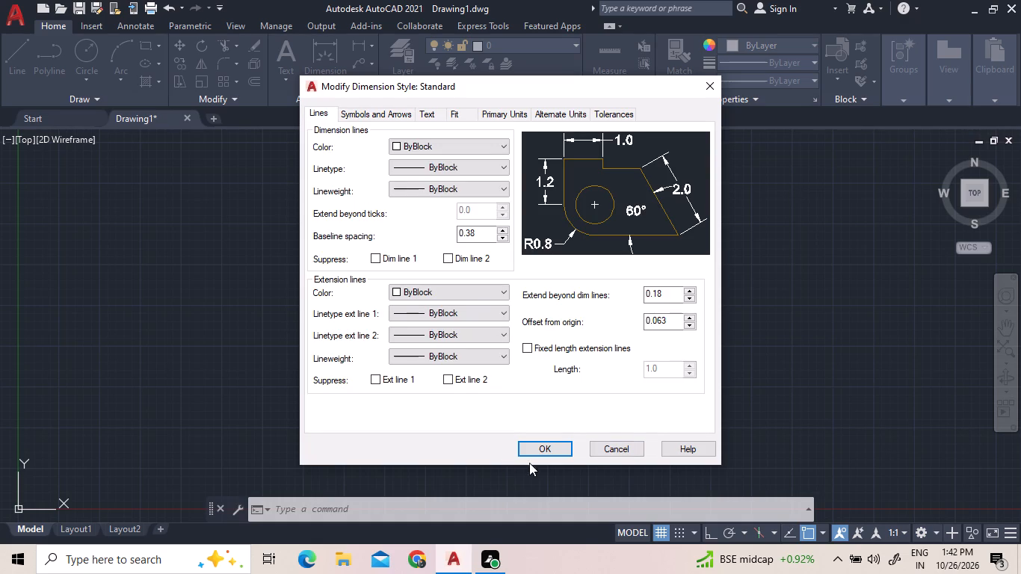
click(542, 460)
click(543, 459)
click(546, 444)
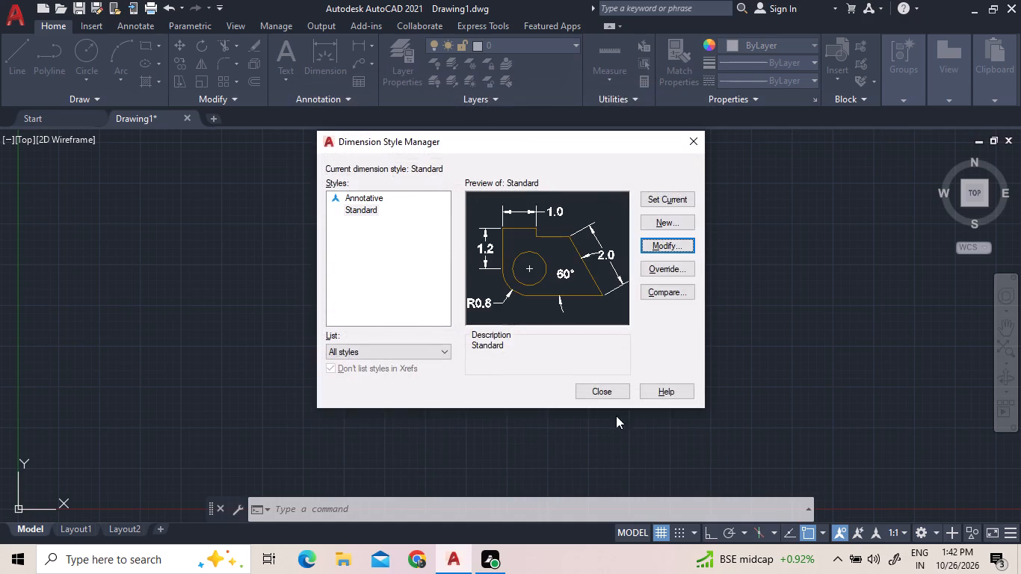
click(605, 393)
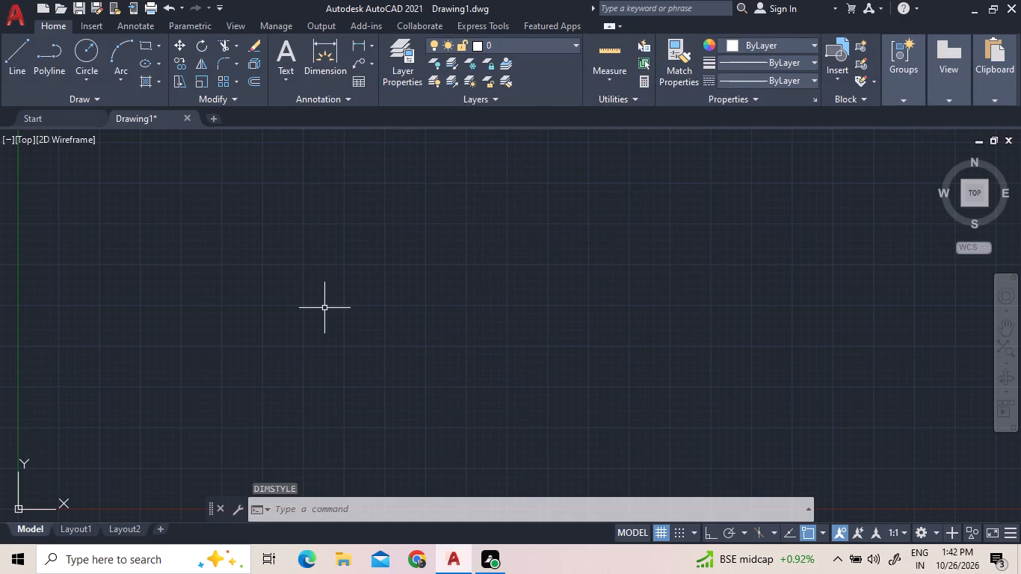
Set the model space limits from the default 0,0 lower corner to an upper corner at 50,50.
text(limi)
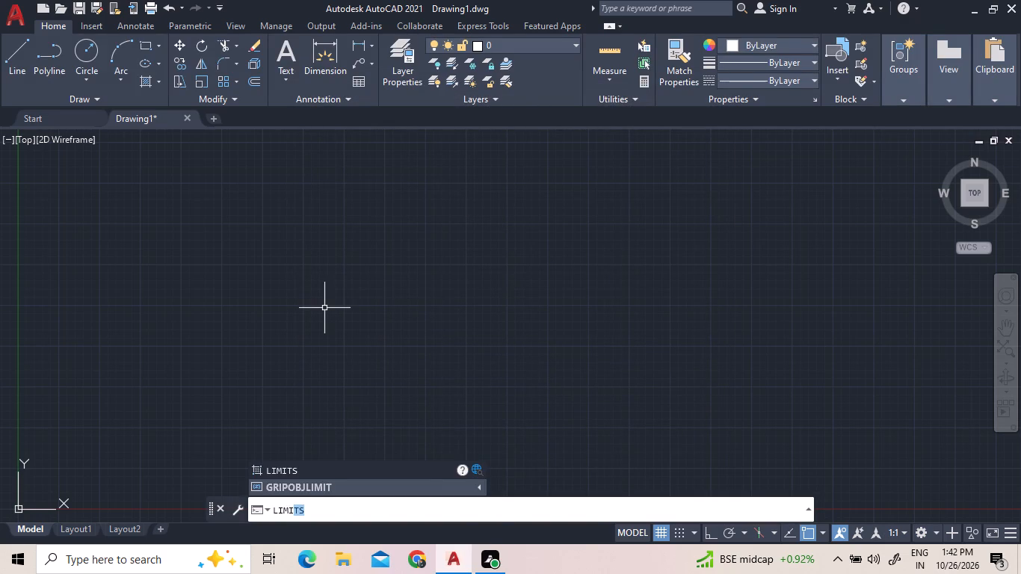
key(Return)
key(Return)
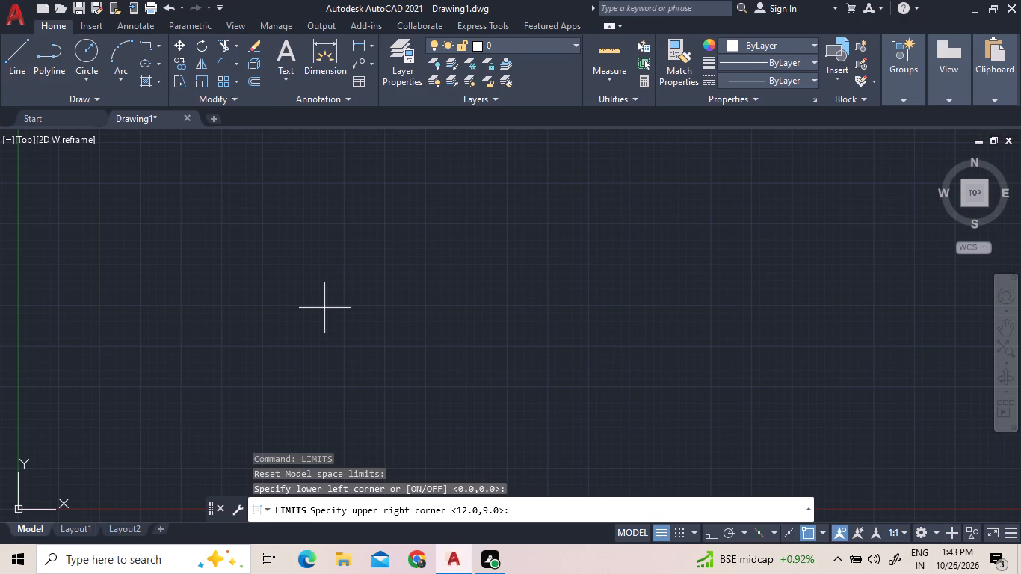
key(5)
text(0,5)
text(0,)
key(BackSpace)
key(Return)
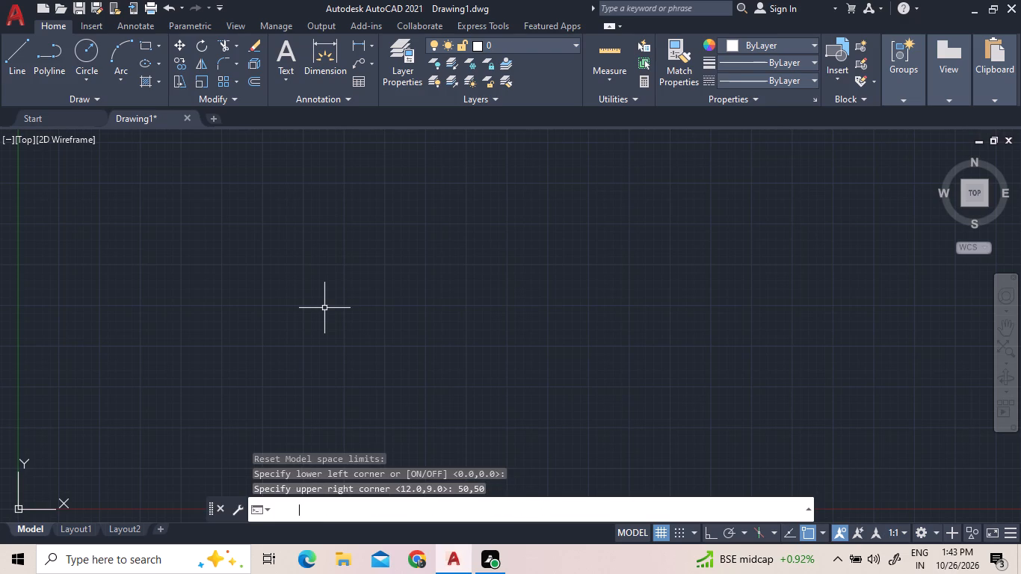
Zoom to the full extent of the drawing limits with the All option.
key(x)
key(BackSpace)
key(z)
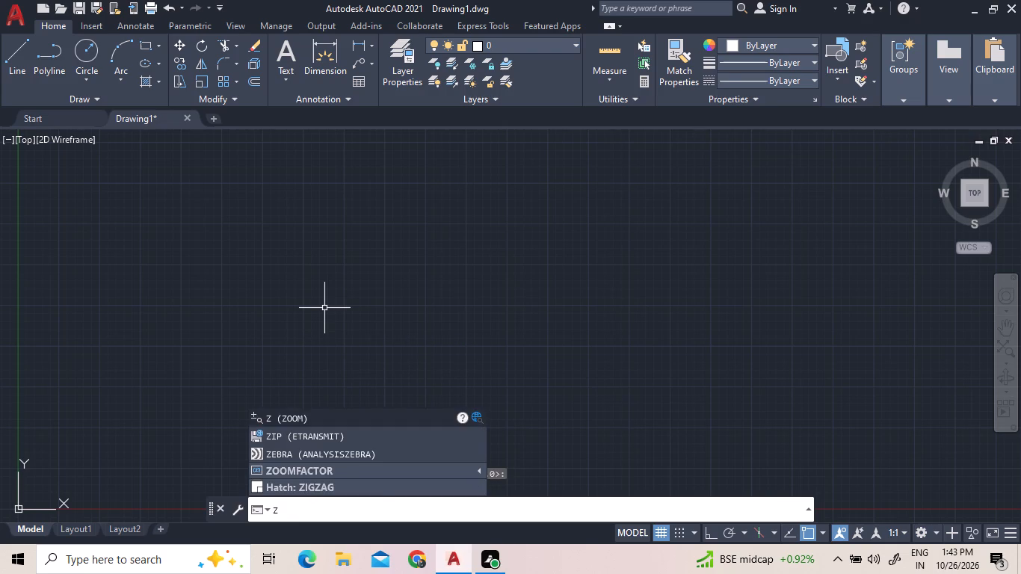
key(Return)
key(a)
key(Return)
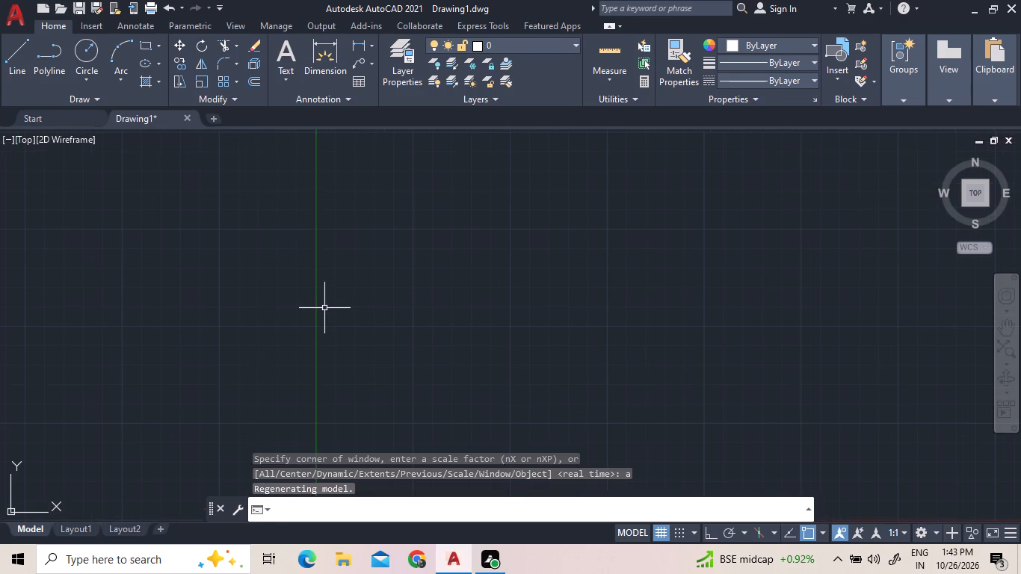
Draw a rectangle by dimensions with a length of 18.89 and a width of 15.42.
click(141, 39)
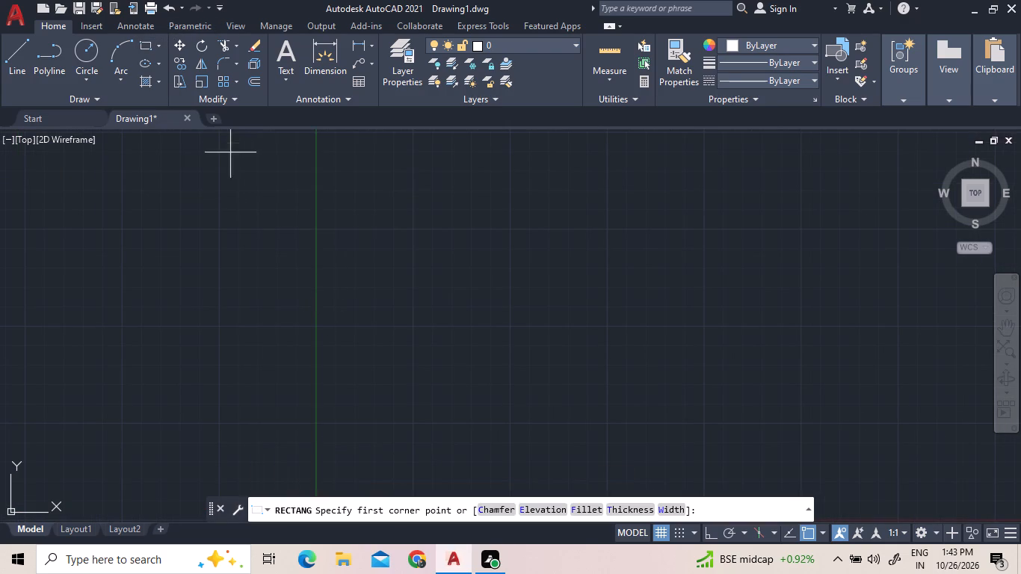
click(216, 150)
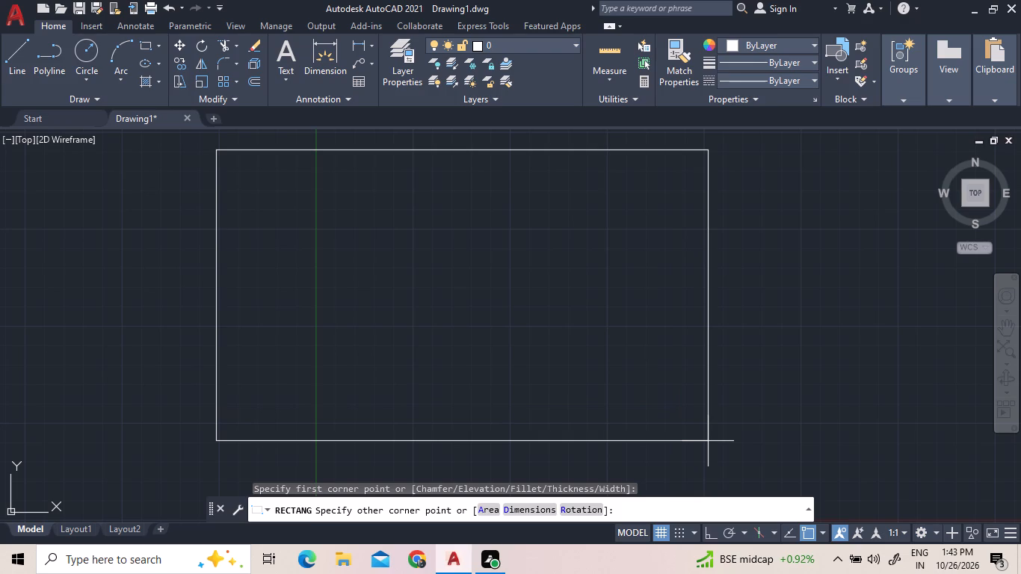
text(d)
key(space)
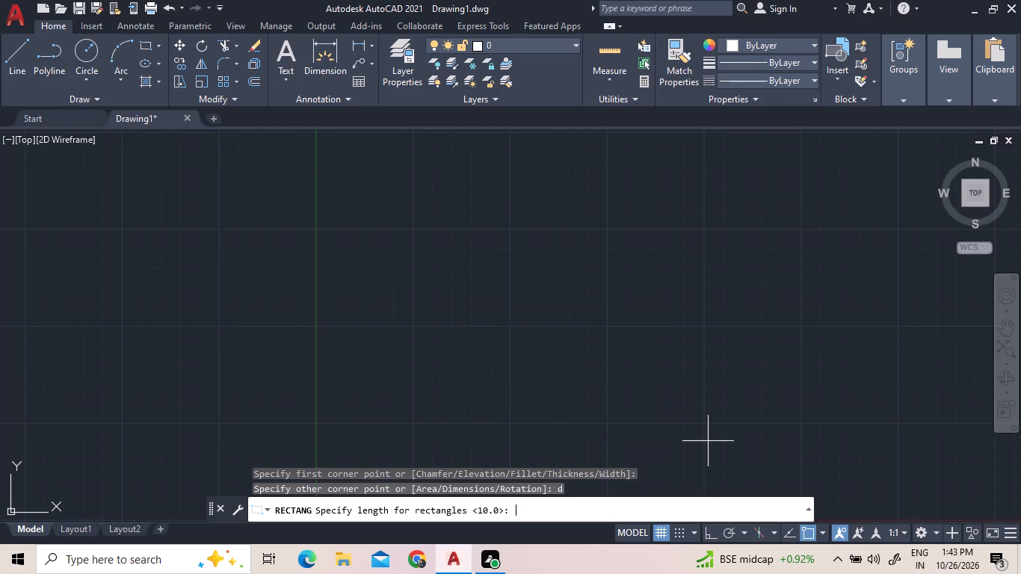
text(18)
text(.89)
key(Return)
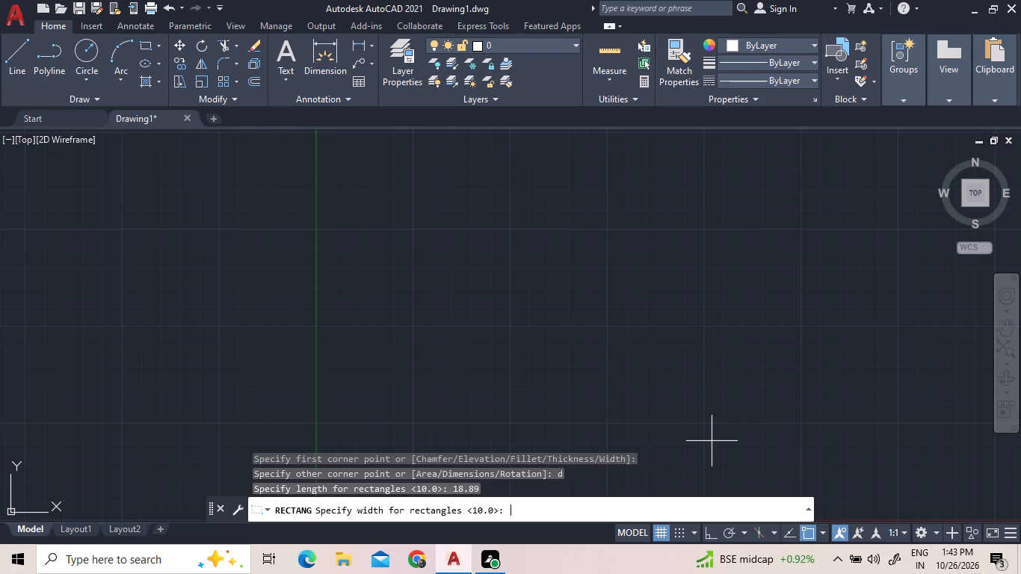
text(15.24)
key(BackSpace)
key(BackSpace)
key(5)
key(BackSpace)
text(42)
key(Return)
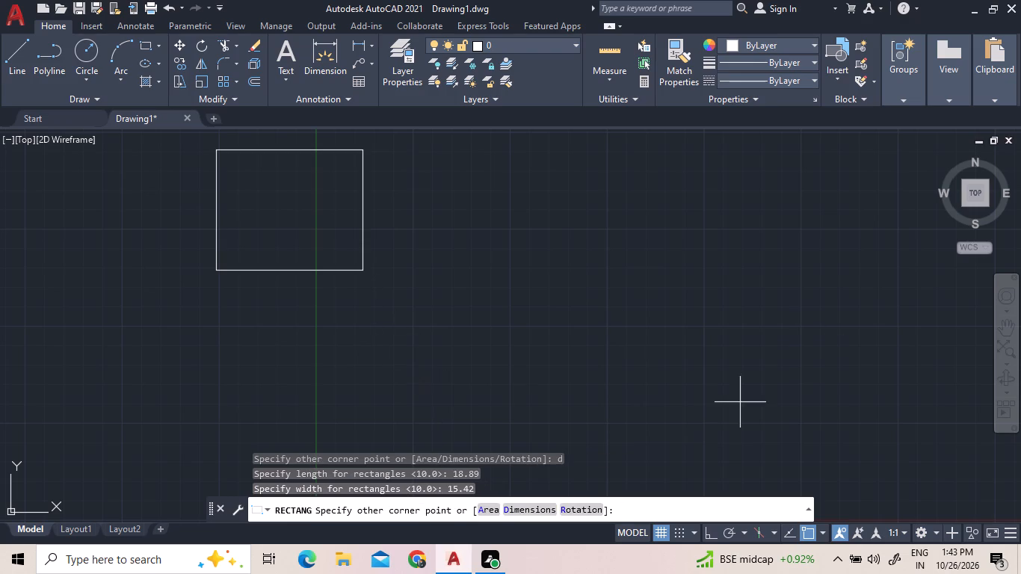
scroll(512, 335, down, 3)
scroll(566, 323, up, 4)
click(546, 317)
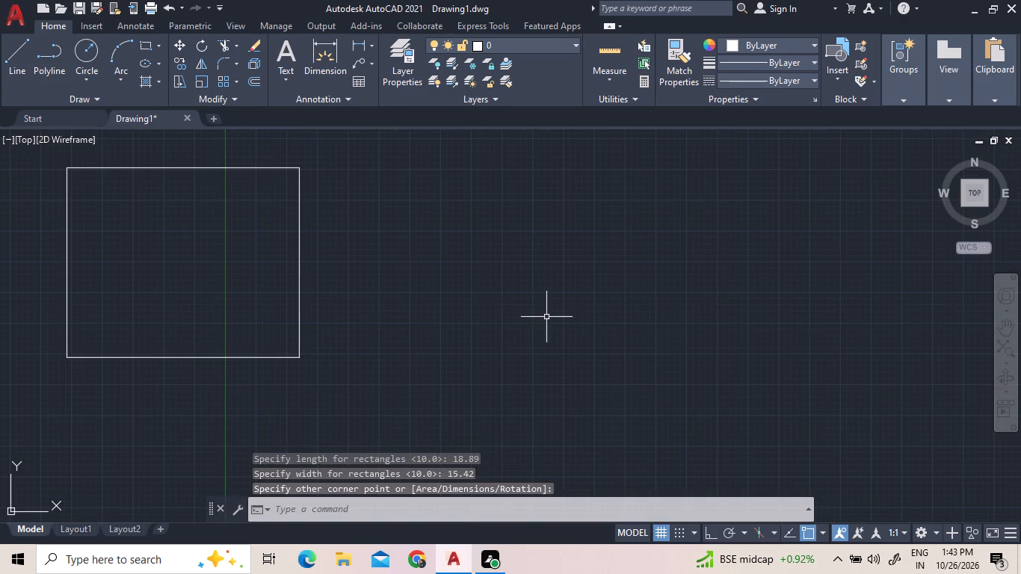
Move the rectangle closer to the origin, entirely on the positive X side of the Y axis with its lower edge just below the X axis.
drag(498, 410, 425, 404)
click(226, 287)
right_click(232, 283)
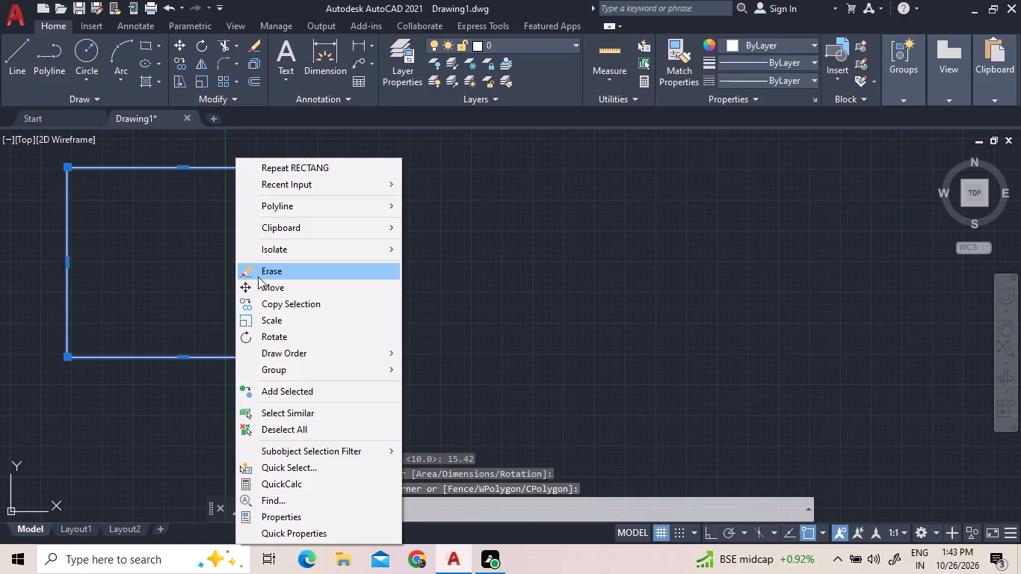
click(259, 284)
click(229, 271)
scroll(466, 272, down, 7)
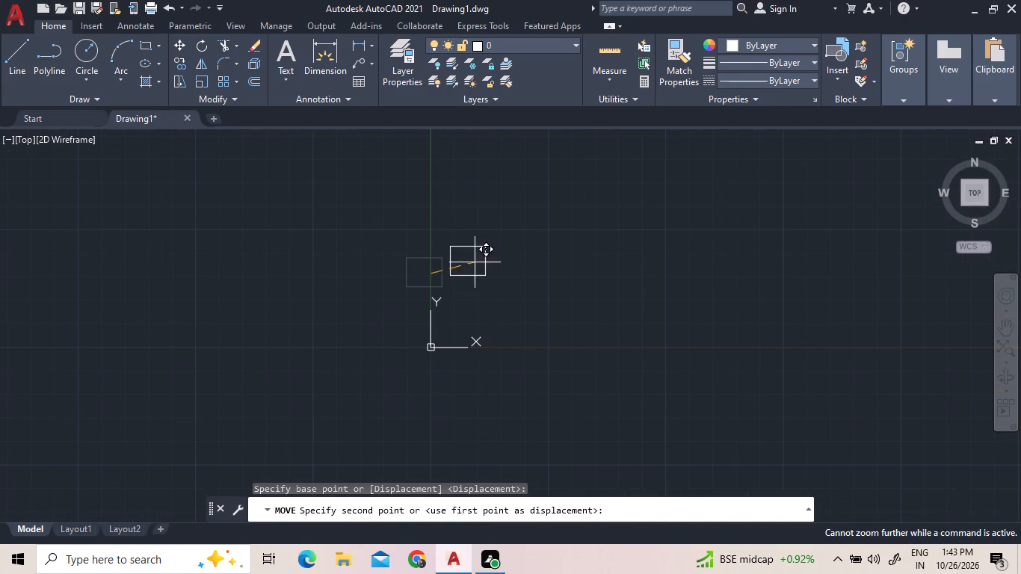
scroll(460, 338, up, 6)
scroll(484, 317, down, 3)
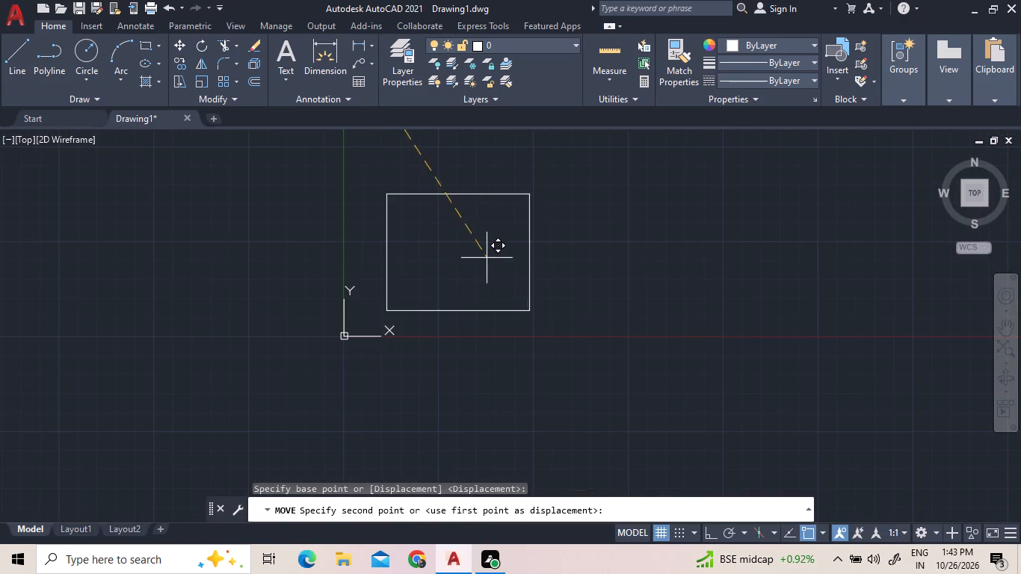
scroll(528, 275, up, 3)
scroll(528, 275, down, 1)
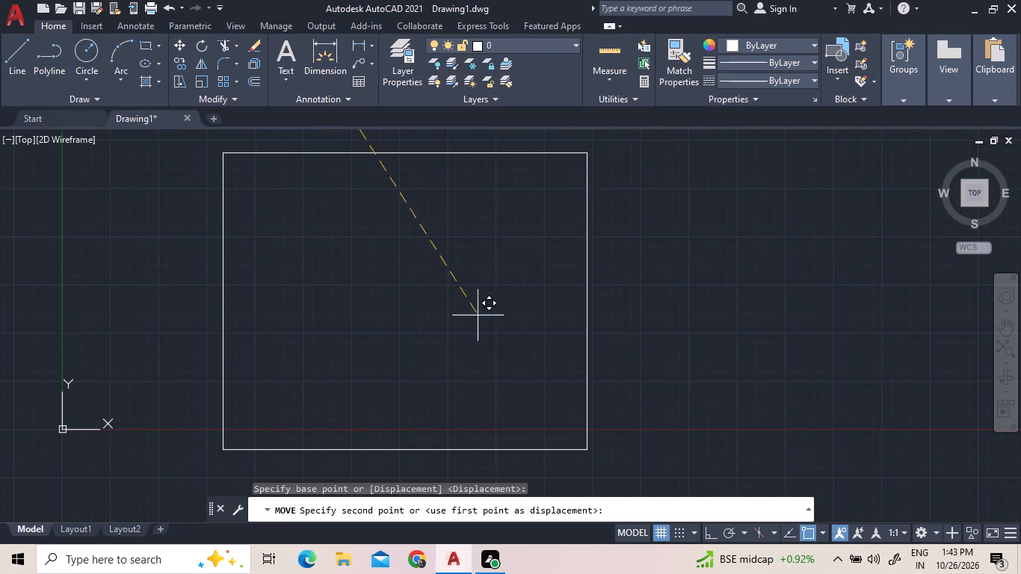
click(466, 325)
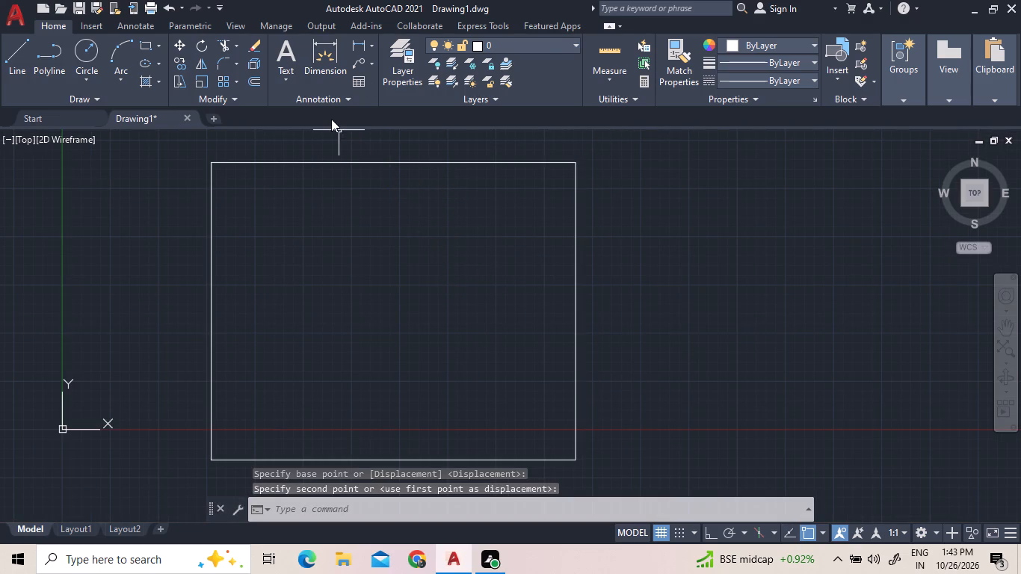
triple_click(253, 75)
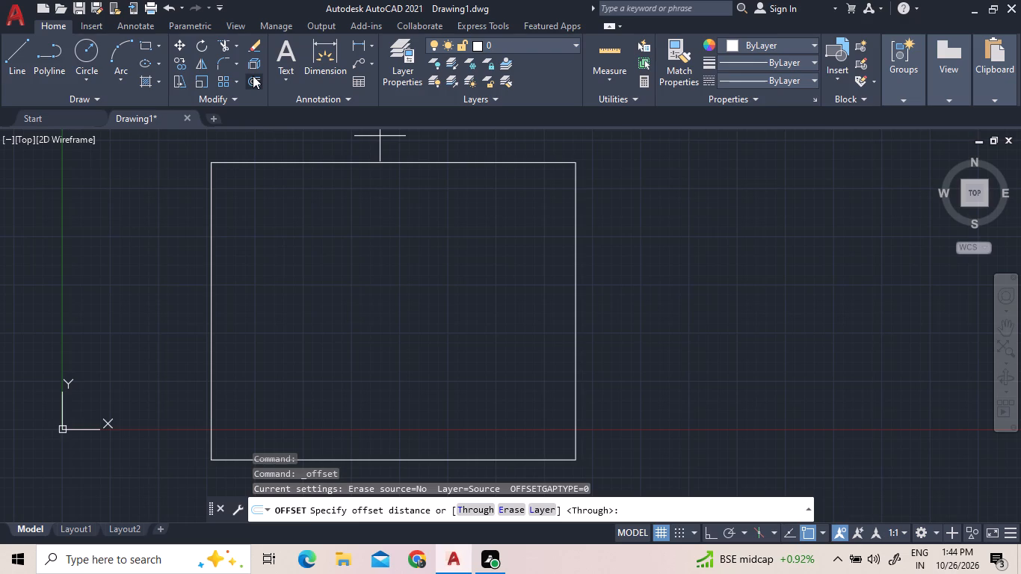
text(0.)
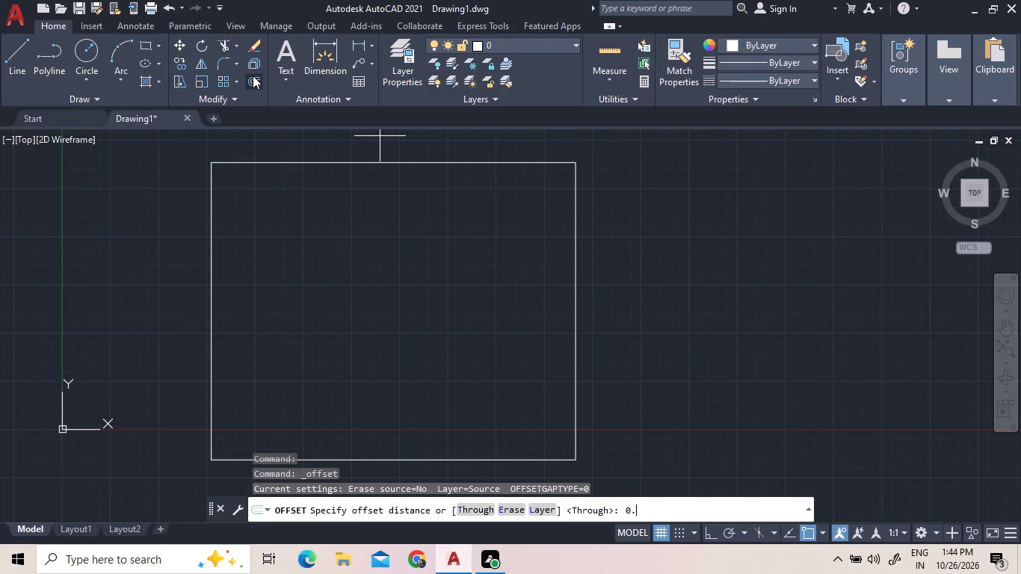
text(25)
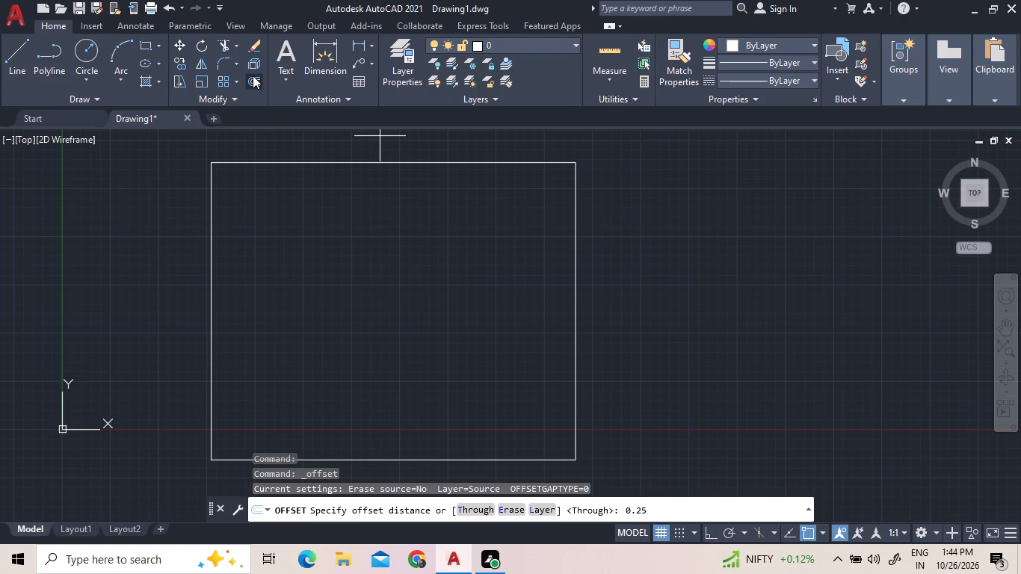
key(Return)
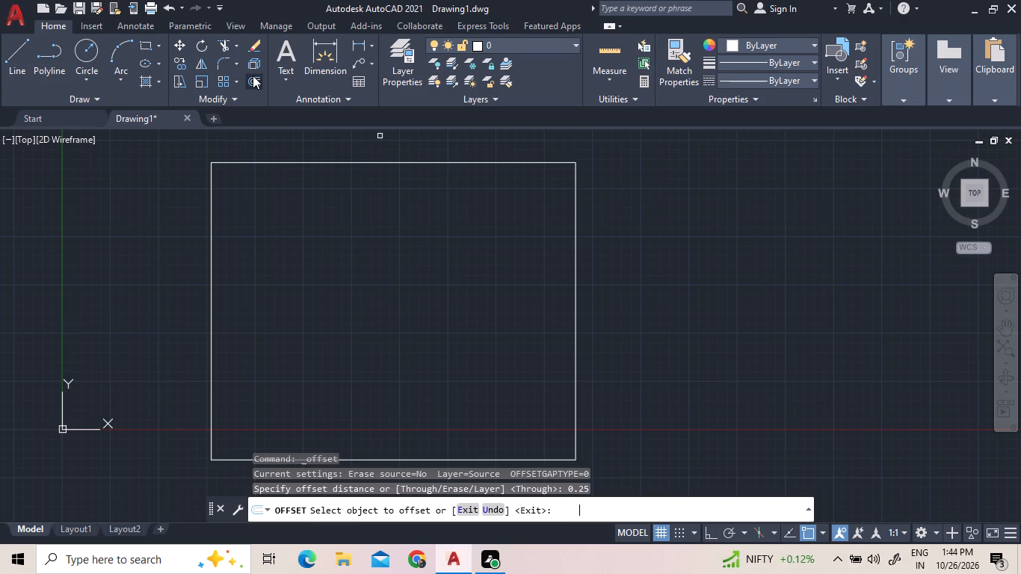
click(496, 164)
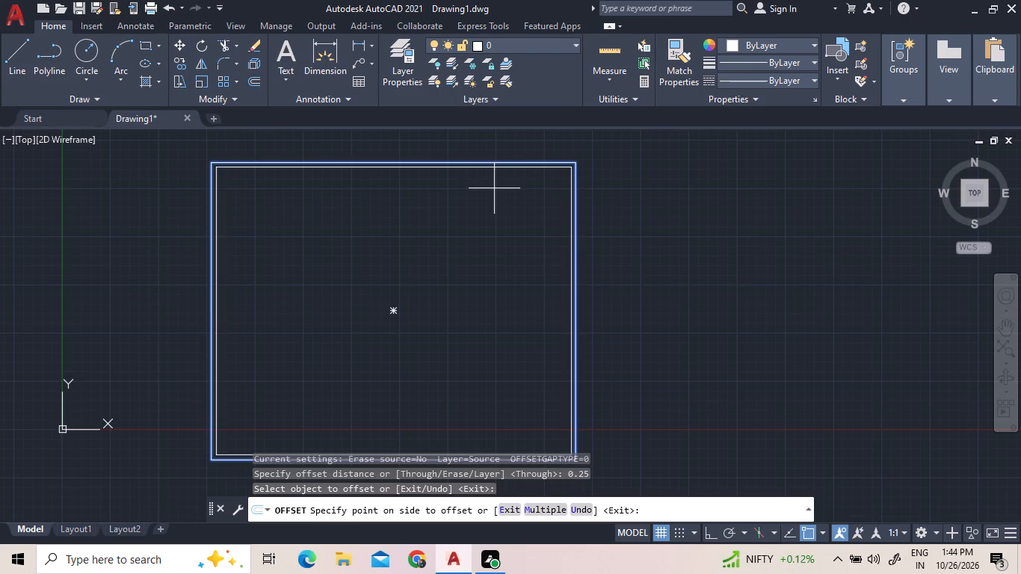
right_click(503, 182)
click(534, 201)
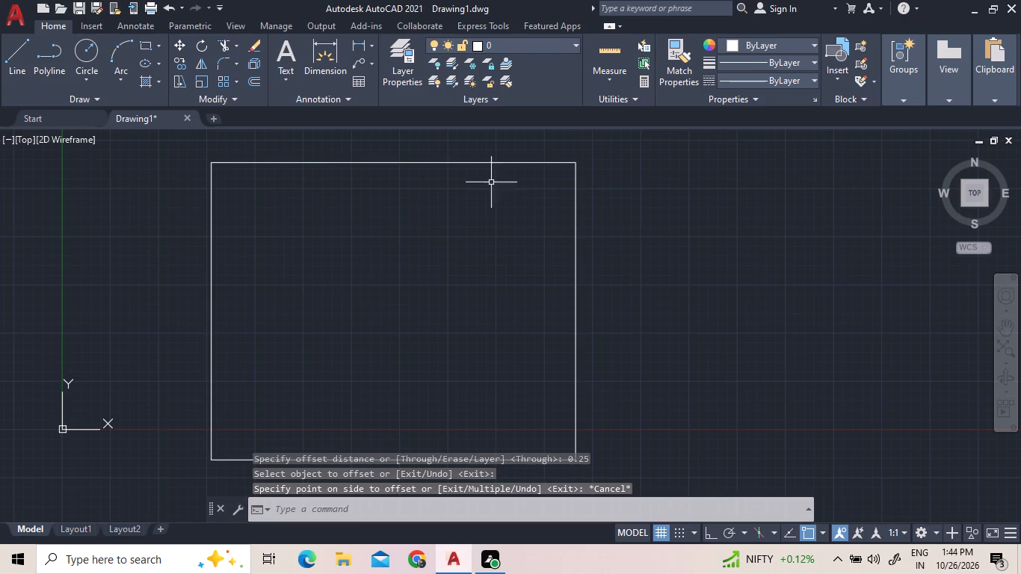
Offset the rectangle inward by 0.025 and finish the Offset command.
click(256, 86)
text(0.025)
key(Return)
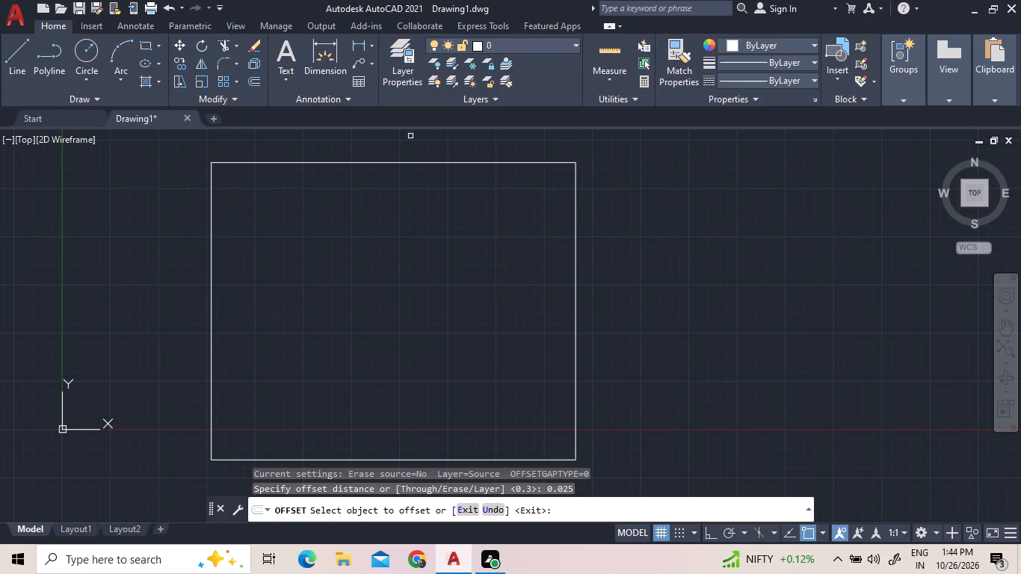
click(395, 163)
click(402, 185)
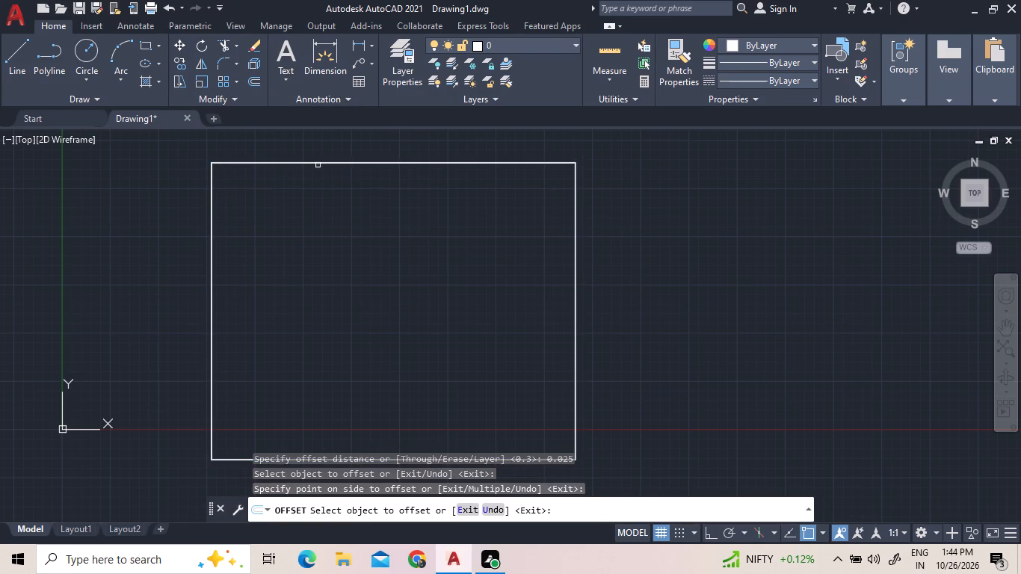
scroll(197, 168, up, 4)
scroll(366, 261, up, 4)
scroll(361, 355, down, 5)
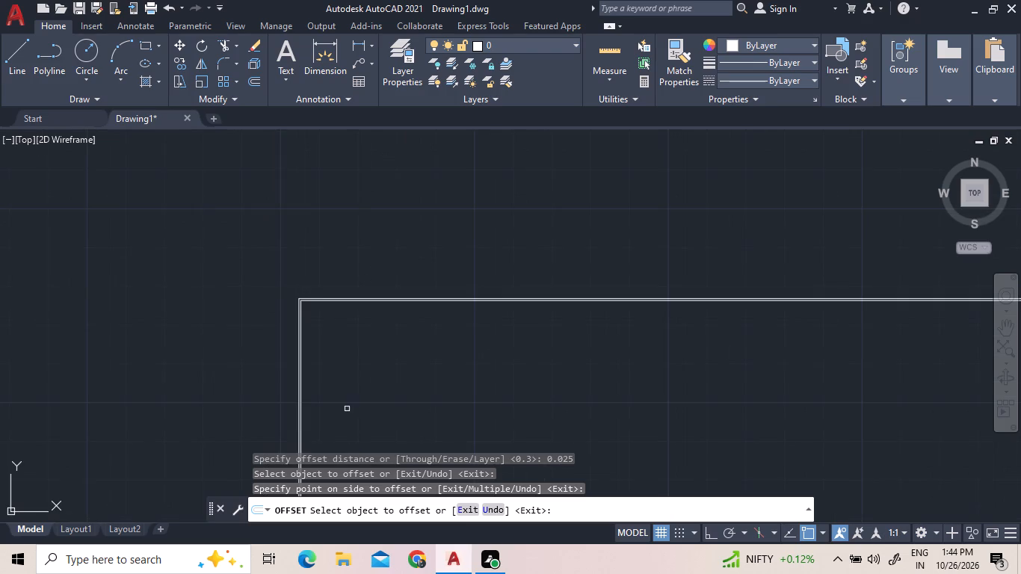
scroll(315, 280, up, 4)
scroll(322, 410, down, 1)
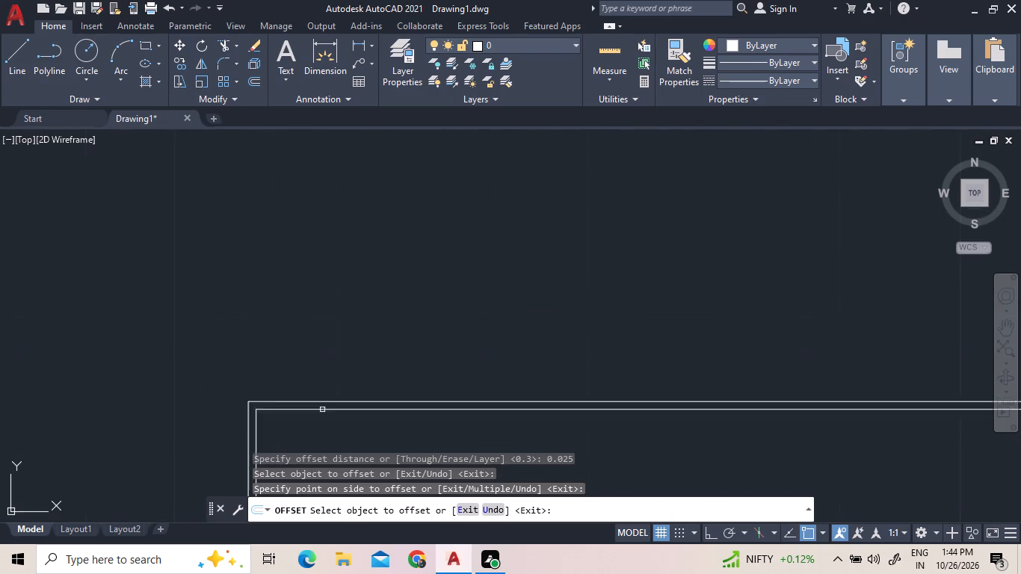
scroll(322, 410, down, 2)
middle_drag(357, 354, 147, 167)
scroll(139, 185, down, 2)
scroll(321, 286, down, 1)
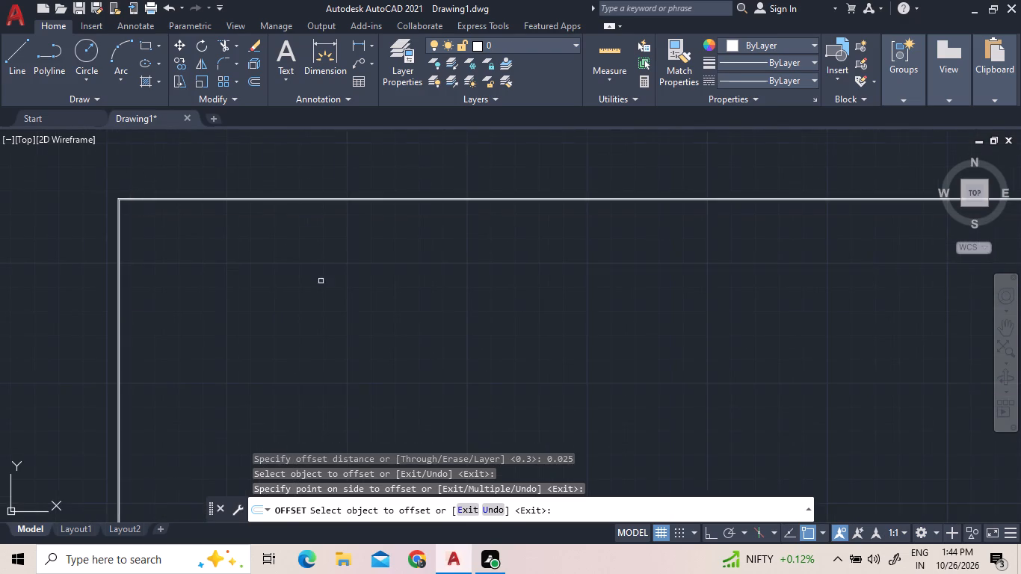
middle_drag(323, 303, 271, 278)
right_click(271, 277)
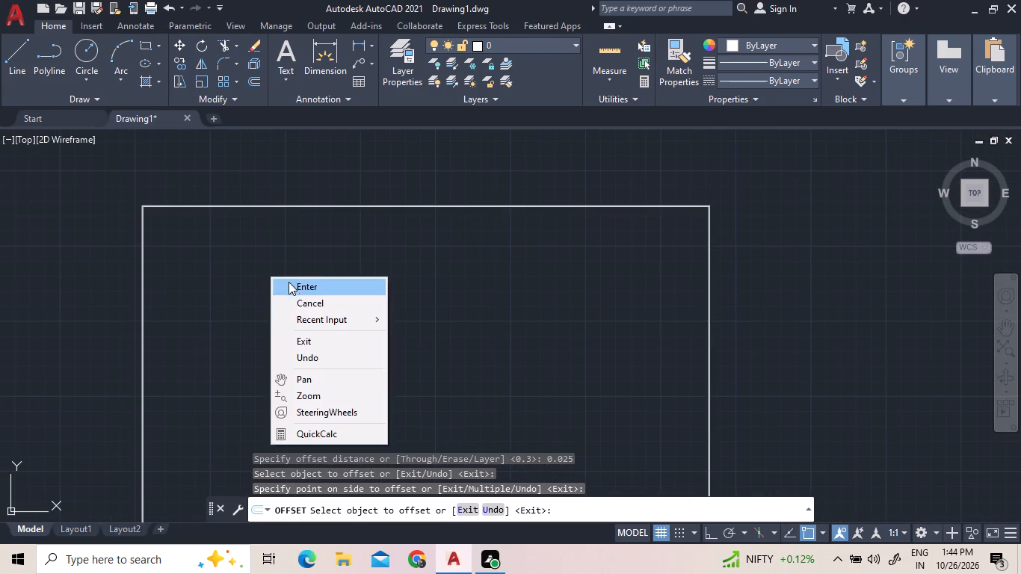
click(293, 287)
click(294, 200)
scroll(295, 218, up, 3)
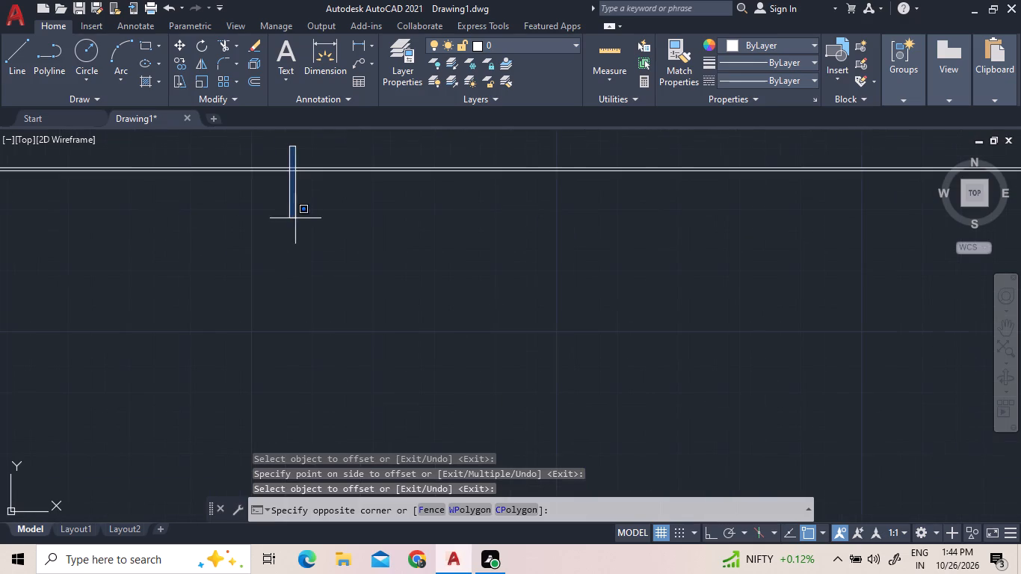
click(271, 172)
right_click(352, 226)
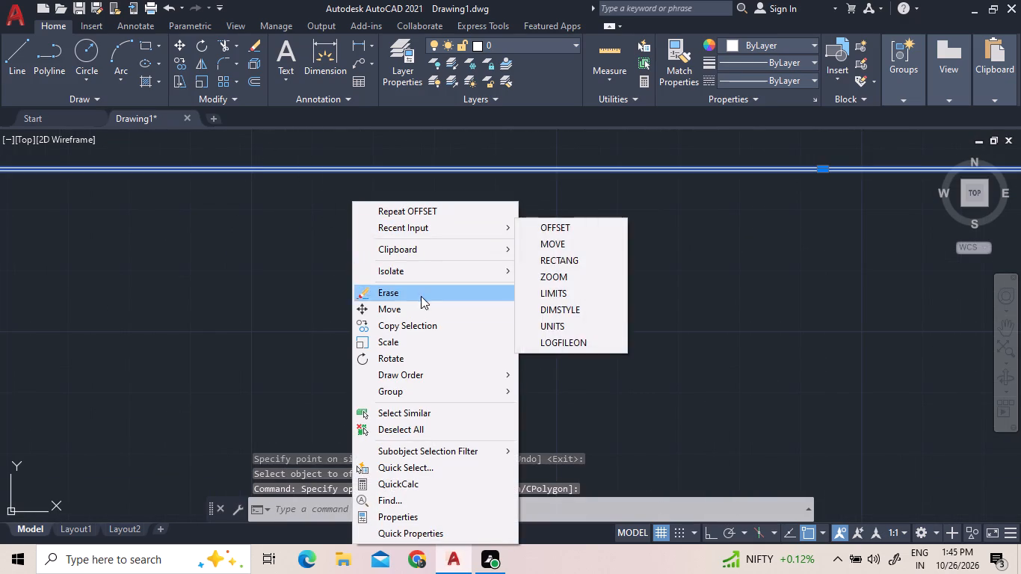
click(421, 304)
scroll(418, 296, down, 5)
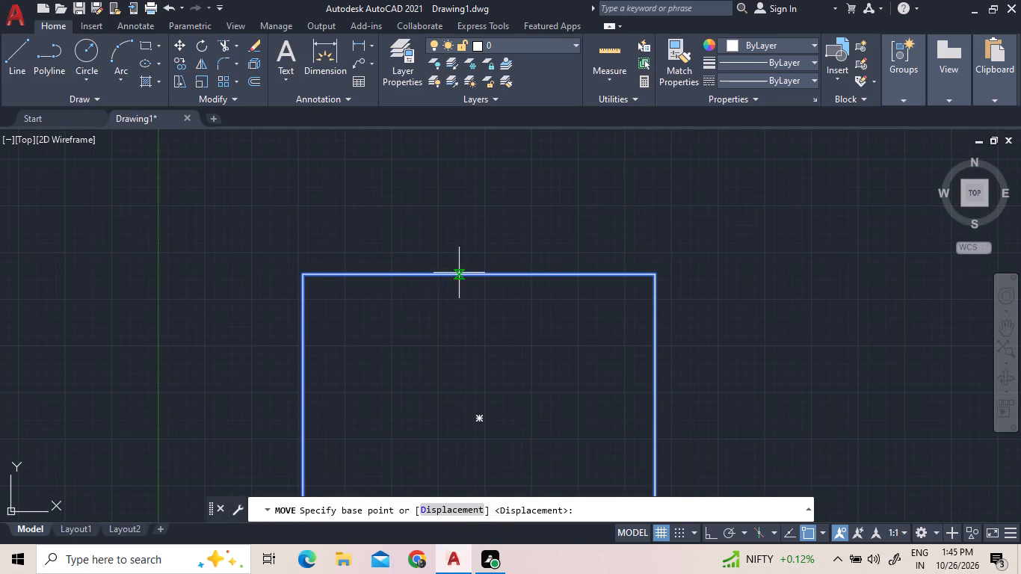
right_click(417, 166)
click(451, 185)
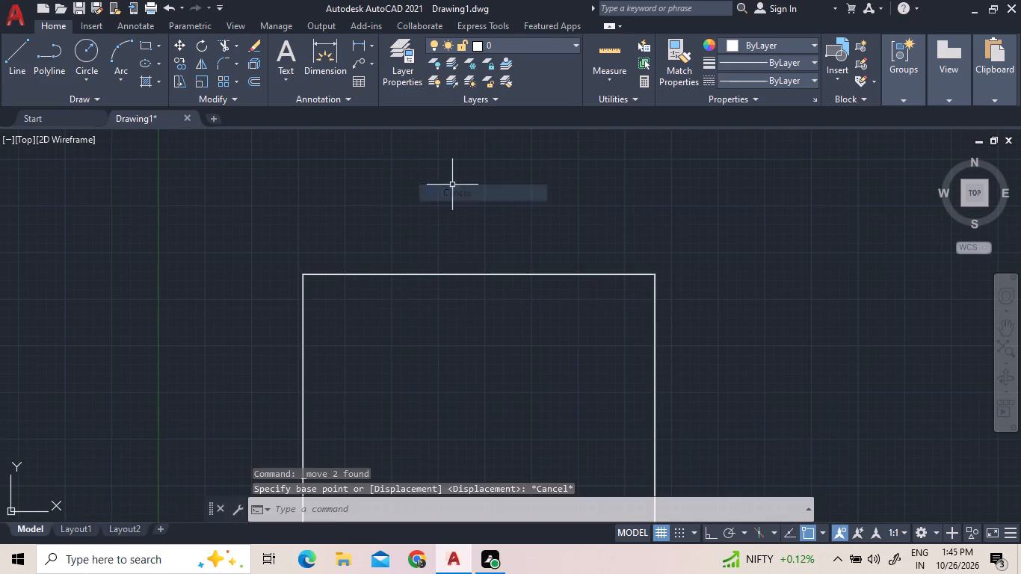
Delete the inner rectangle made by the 0.025 offset.
scroll(681, 259, up, 4)
scroll(556, 336, up, 4)
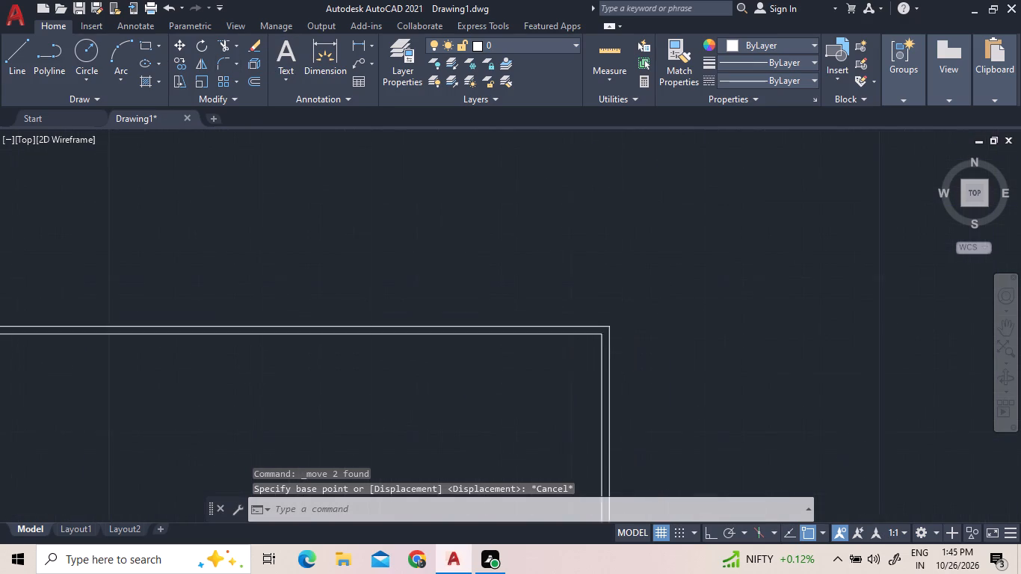
scroll(550, 342, up, 1)
click(644, 312)
click(585, 348)
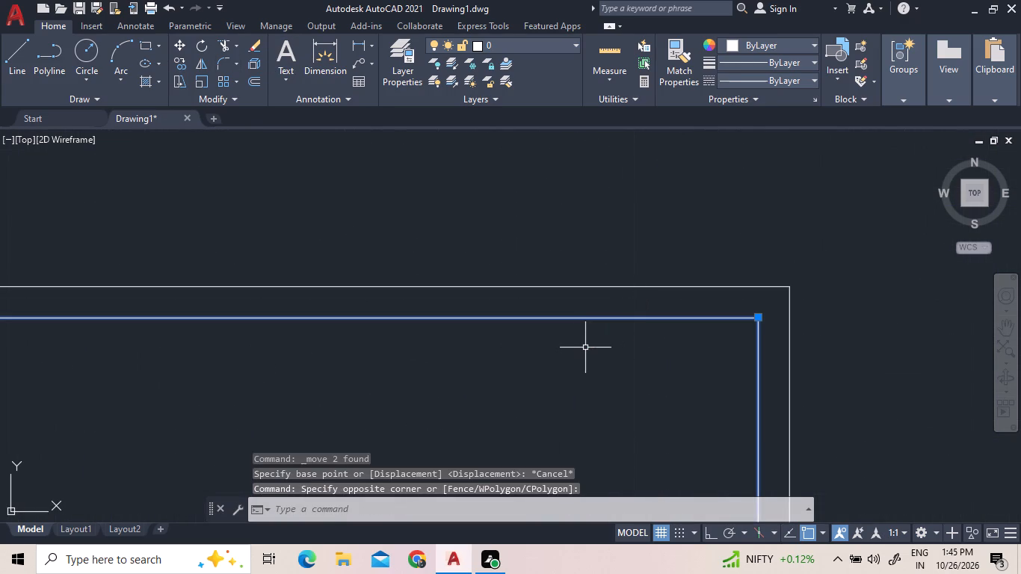
key(Delete)
Add a horizontal linear dimension to the rectangle's top edge, placing the dimension line just above it.
scroll(679, 279, down, 4)
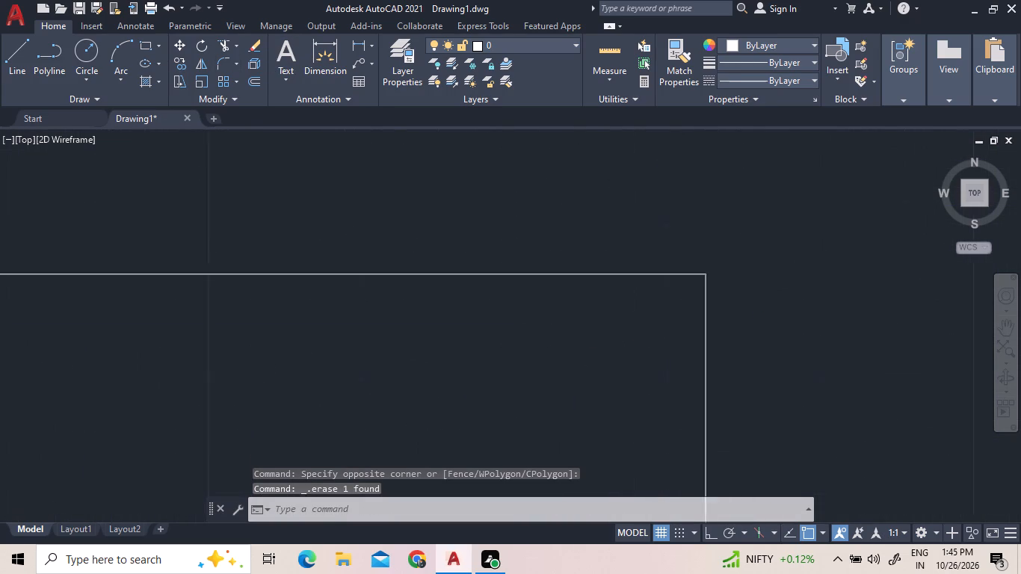
scroll(692, 238, down, 6)
middle_drag(750, 280, 622, 256)
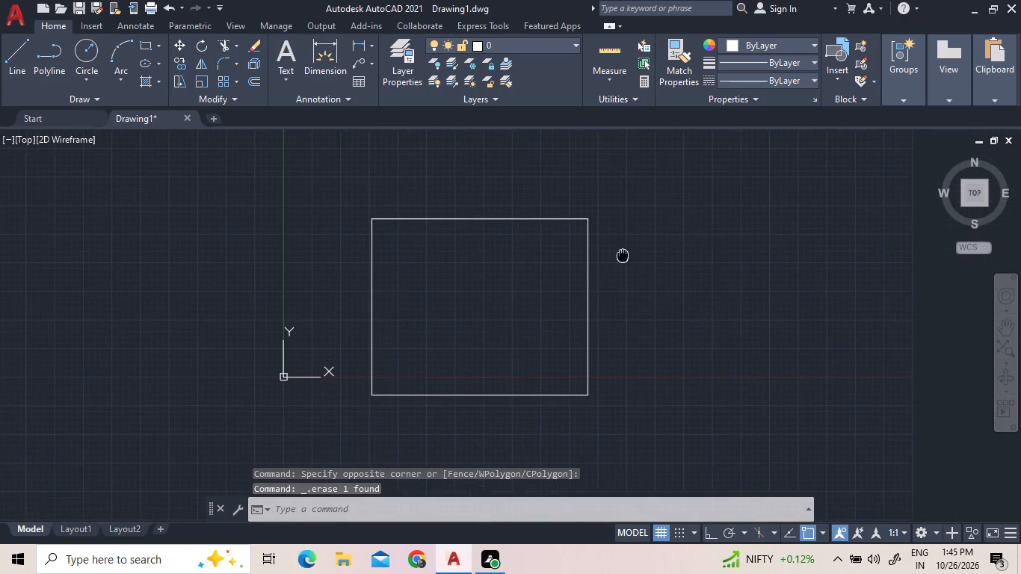
middle_drag(622, 256, 621, 256)
click(357, 42)
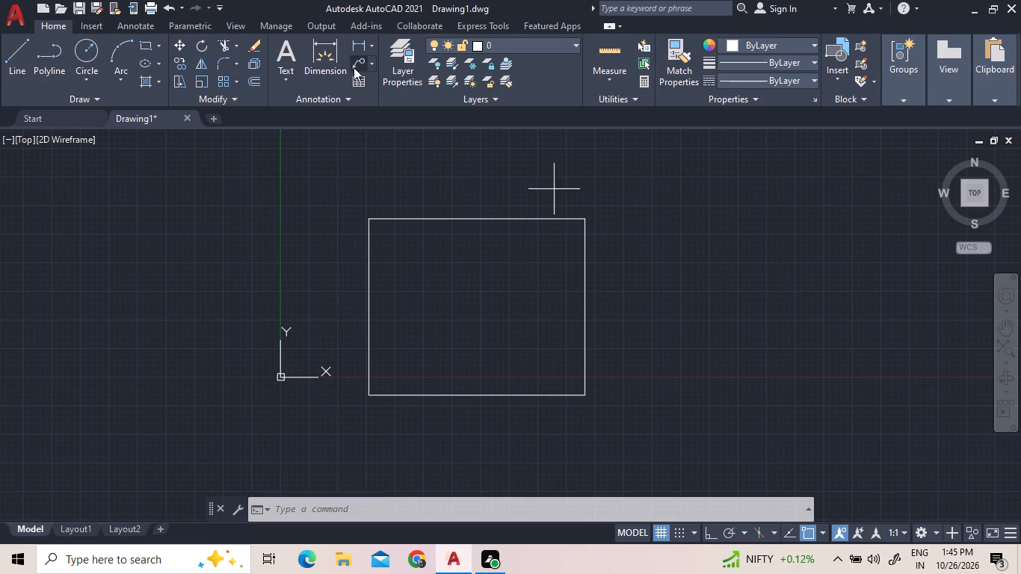
drag(370, 221, 413, 225)
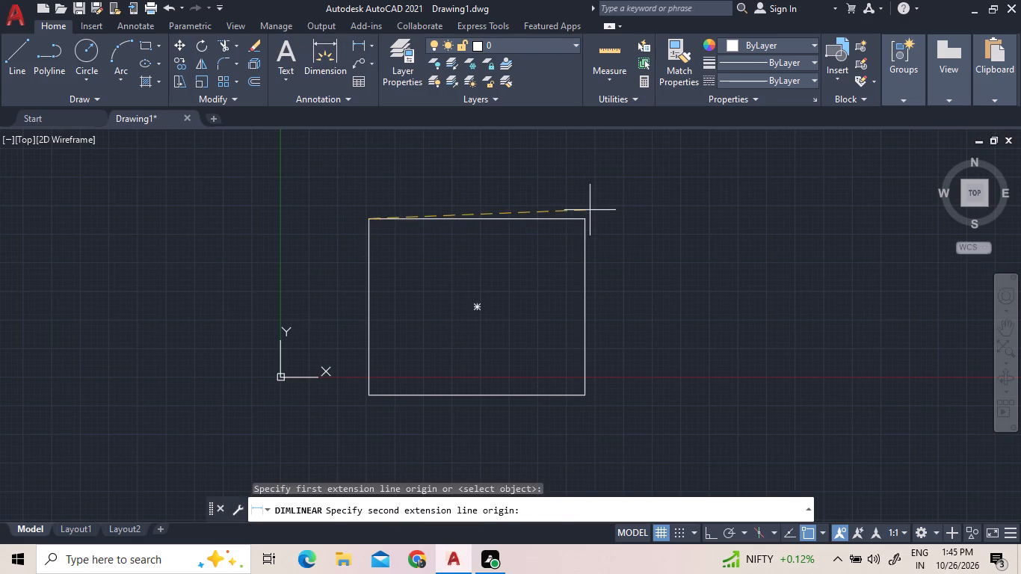
click(581, 217)
click(593, 193)
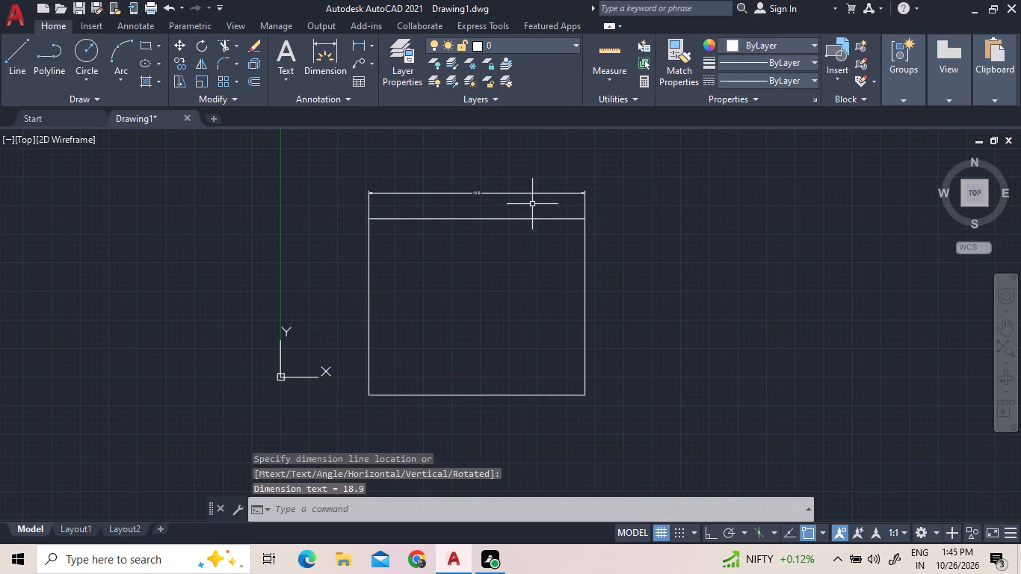
Add a vertical linear dimension to the rectangle's right edge, placing the dimension line just outside it.
scroll(509, 191, up, 5)
scroll(507, 191, down, 1)
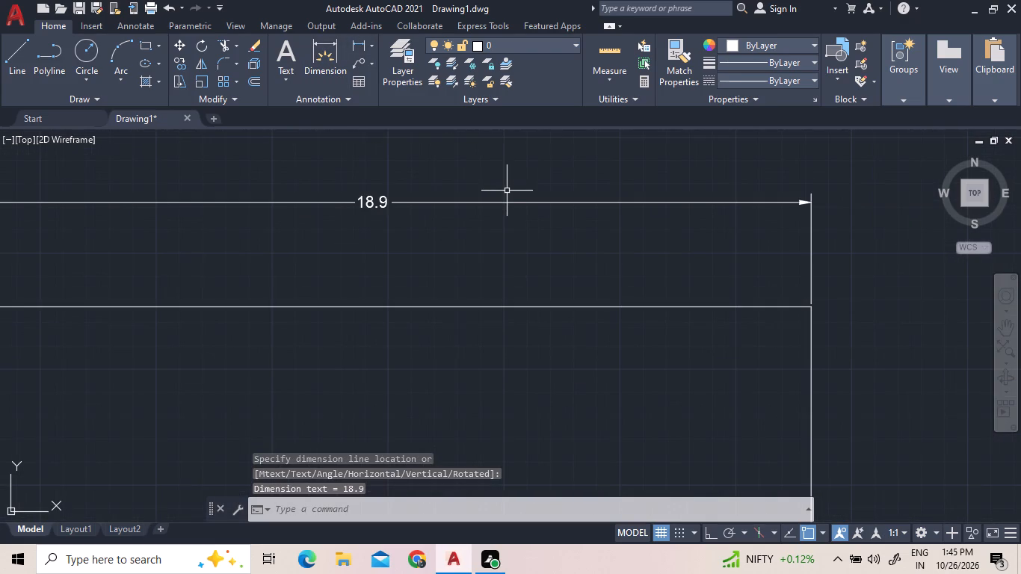
scroll(540, 166, down, 4)
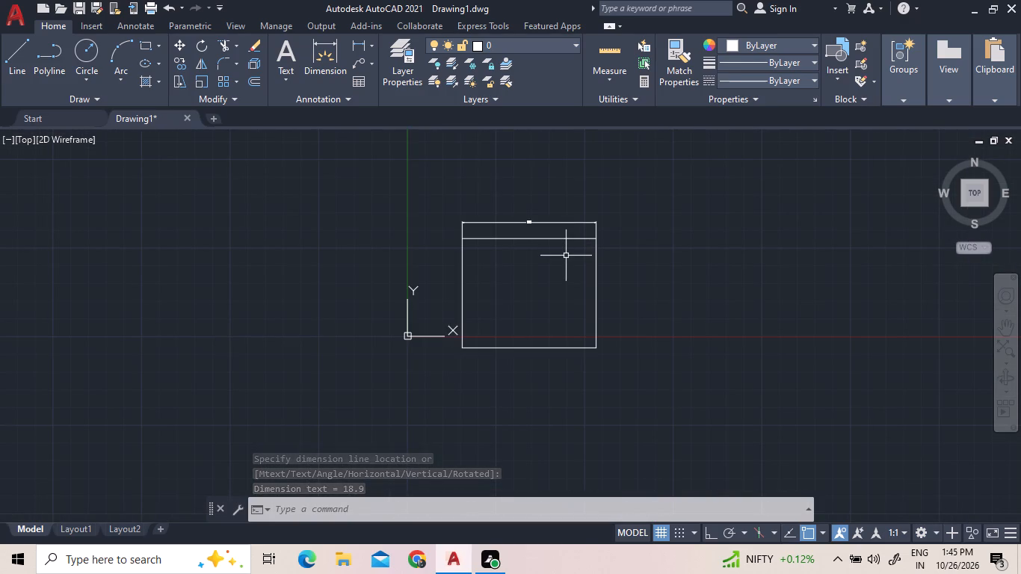
click(361, 41)
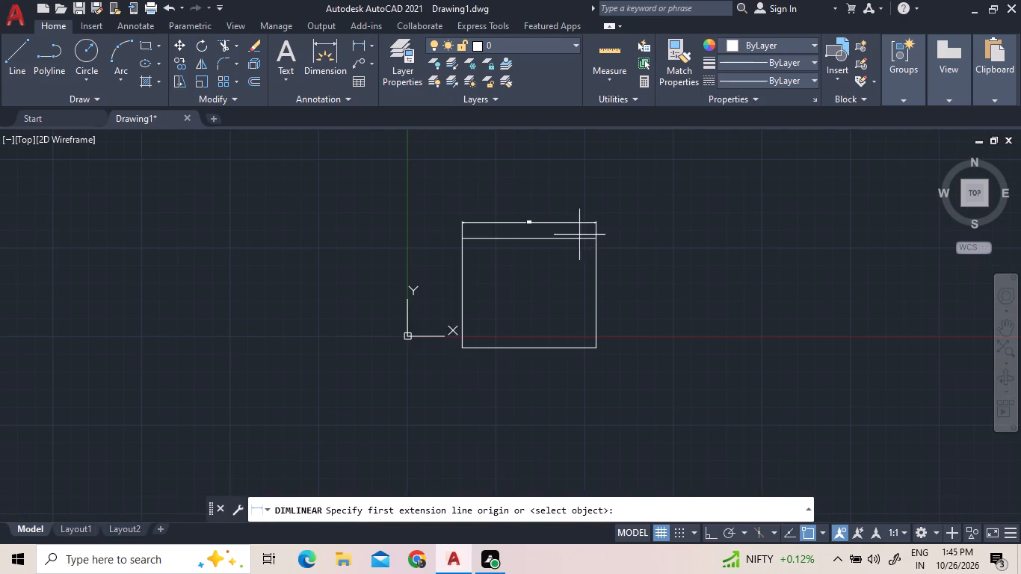
drag(596, 239, 596, 249)
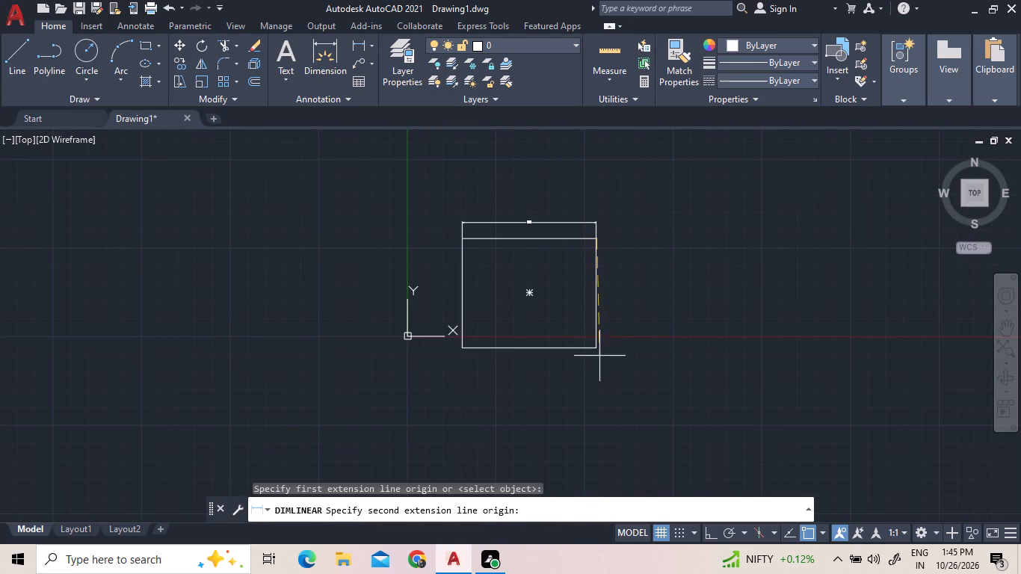
click(594, 343)
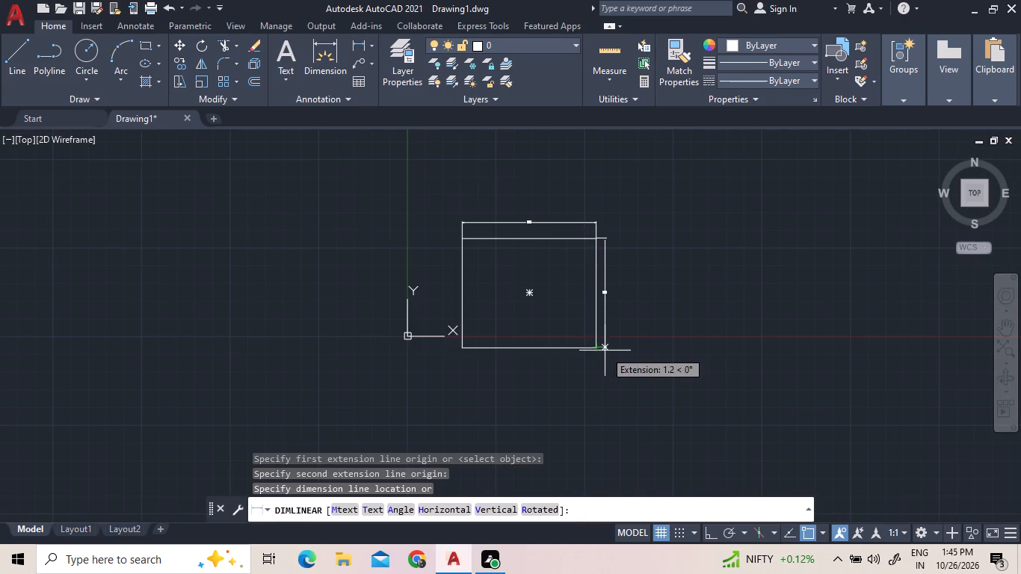
click(610, 351)
Offset the rectangle inward by 0.25 and finish the Offset command.
scroll(609, 274, up, 5)
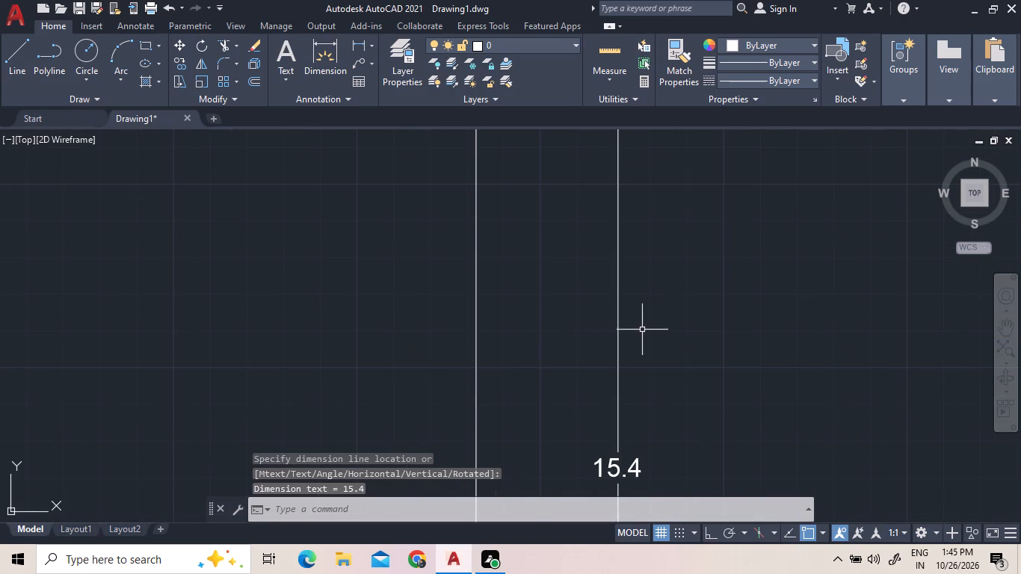
scroll(674, 292, down, 5)
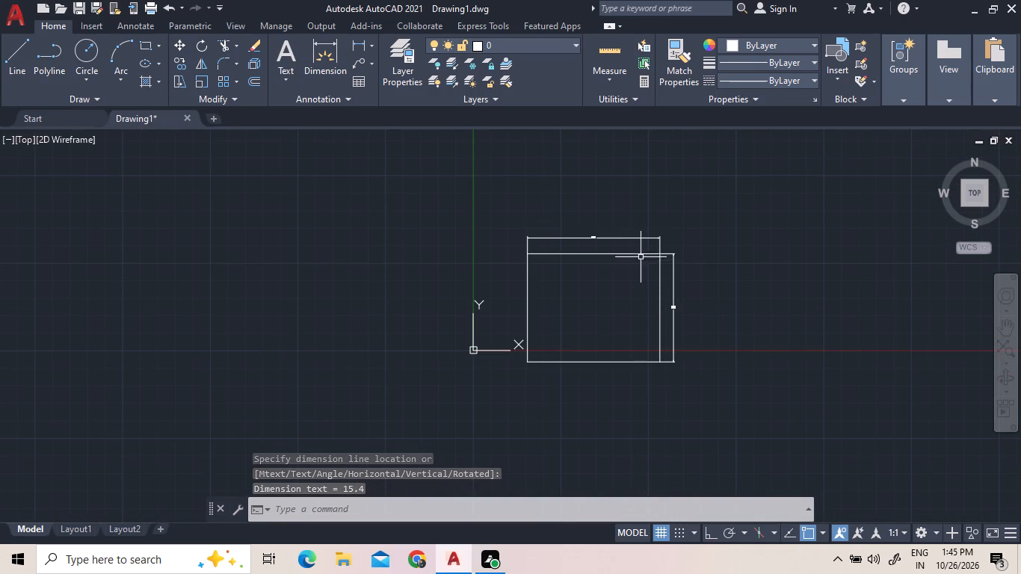
scroll(667, 274, up, 2)
click(667, 284)
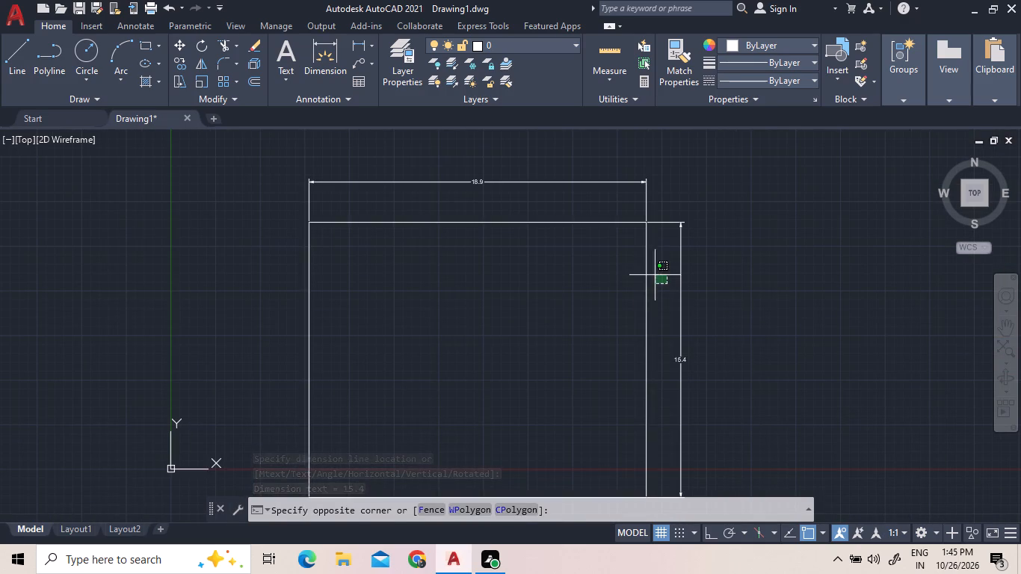
click(599, 264)
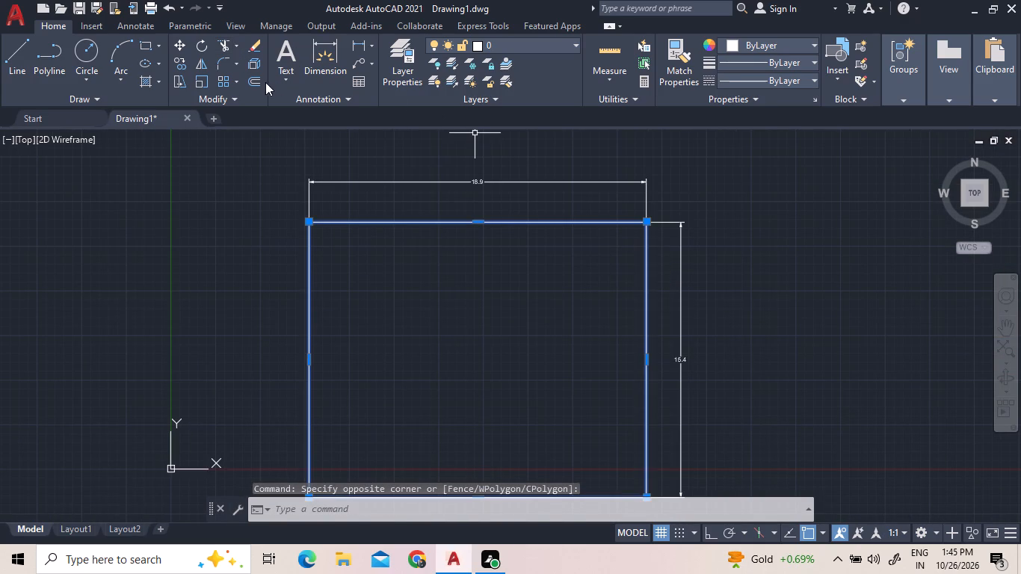
click(260, 85)
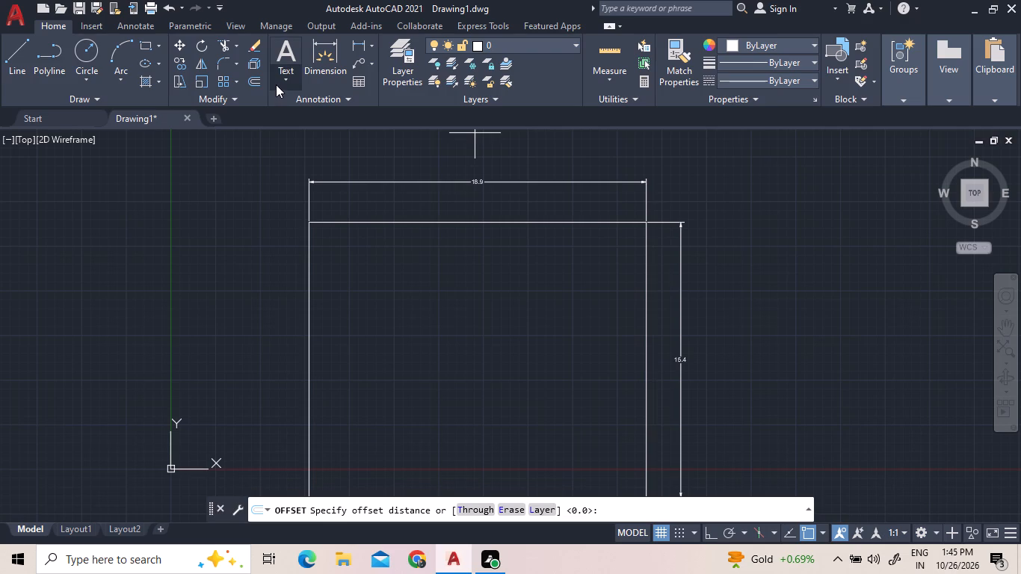
text(0.25)
key(Return)
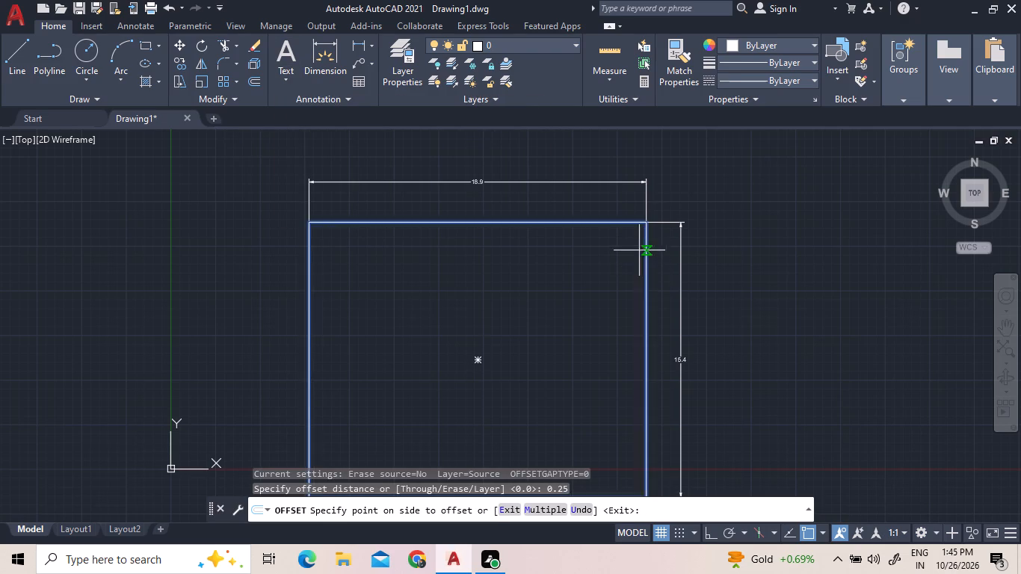
scroll(624, 292, up, 4)
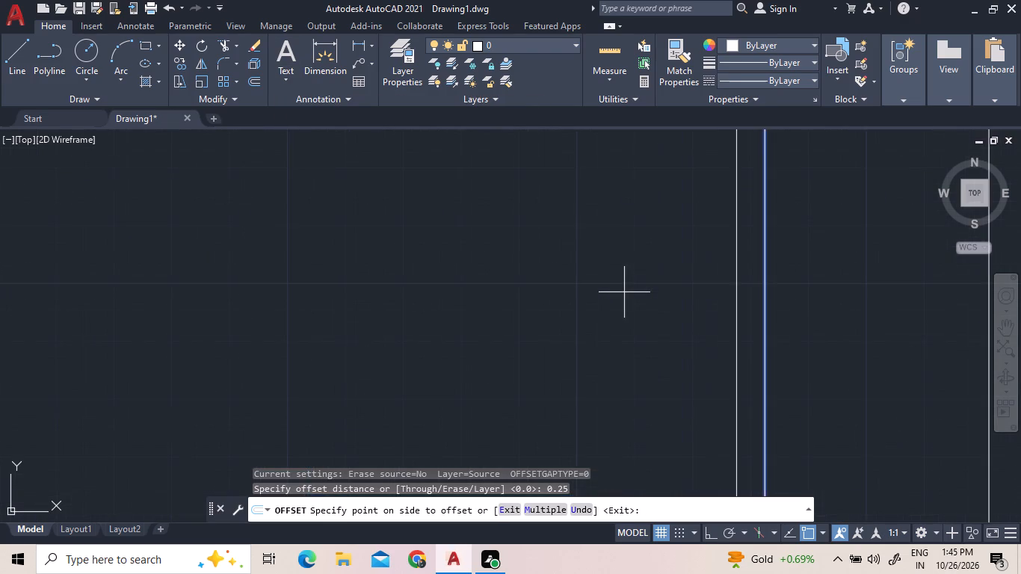
scroll(626, 294, down, 4)
click(604, 294)
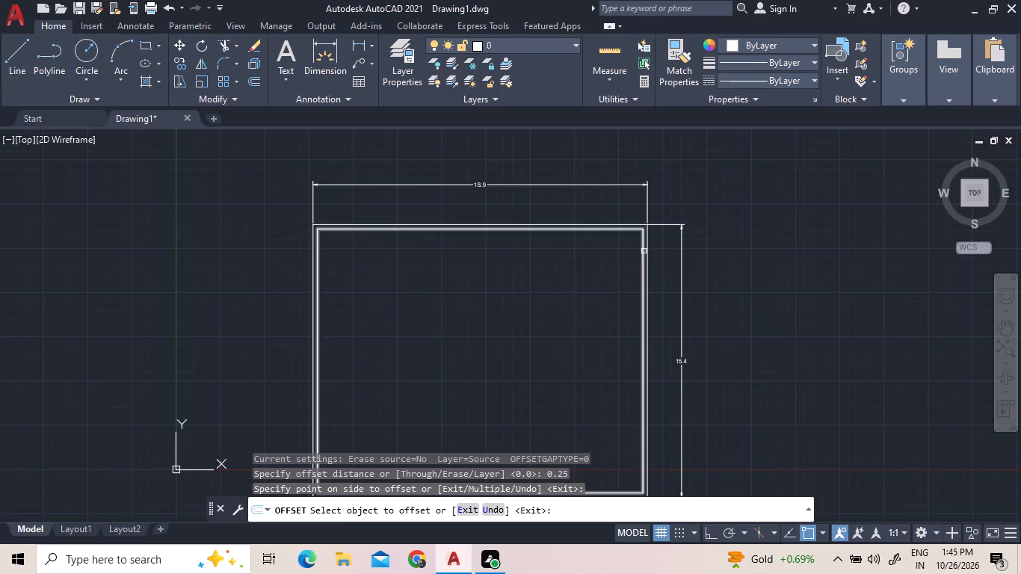
right_click(634, 297)
click(642, 304)
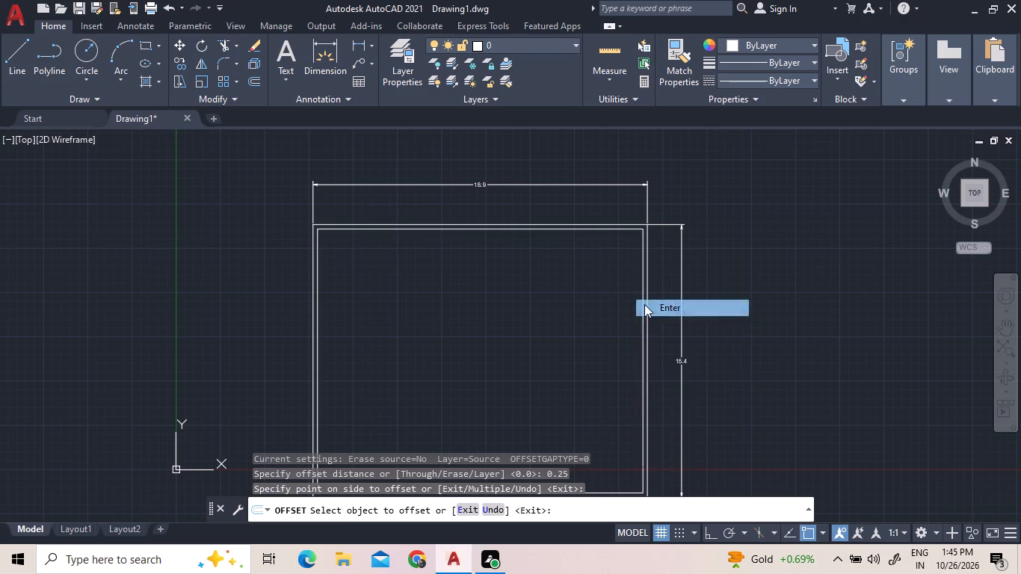
Explode the inner and outer rectangles into separate lines.
click(641, 294)
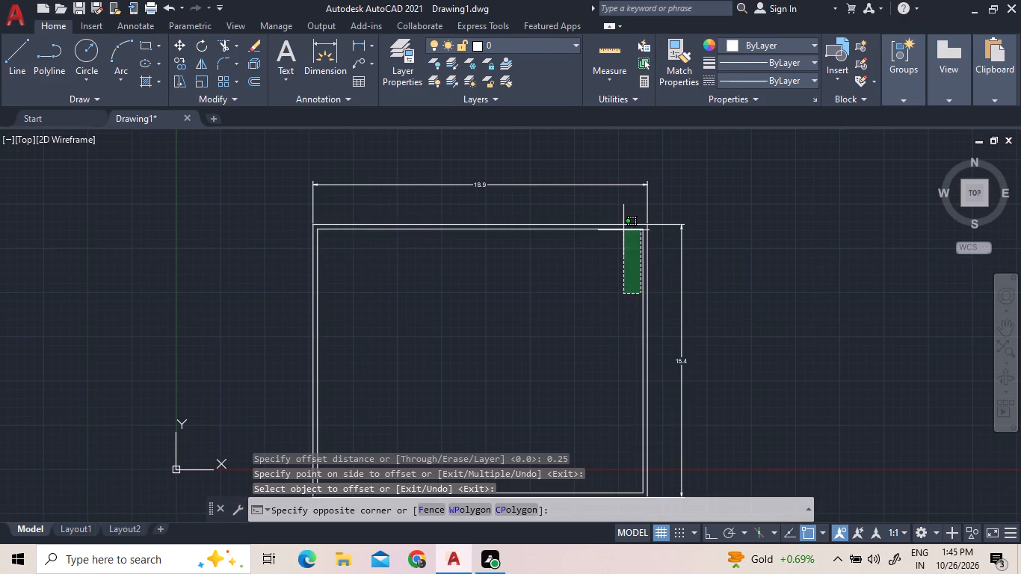
click(617, 225)
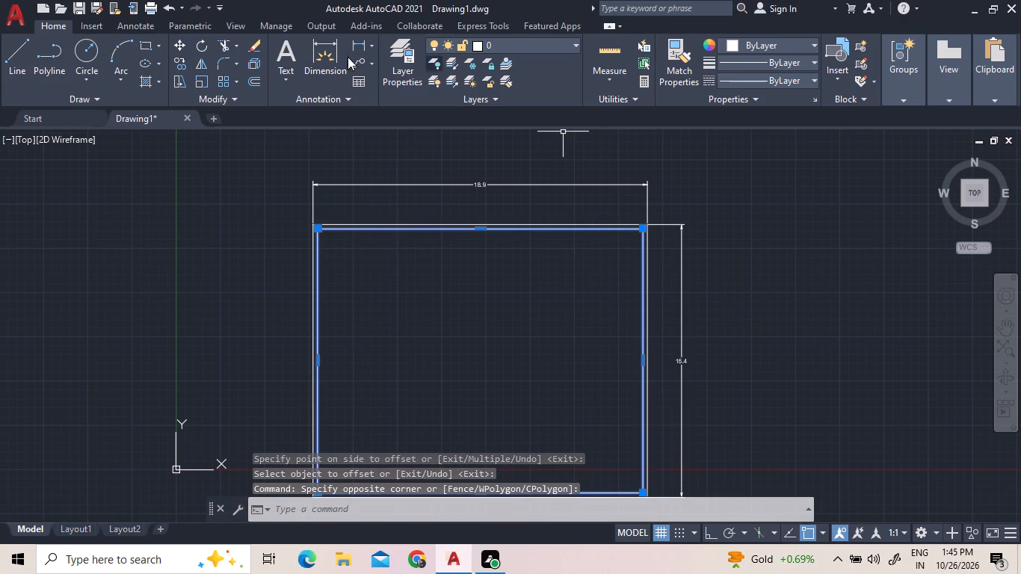
click(250, 63)
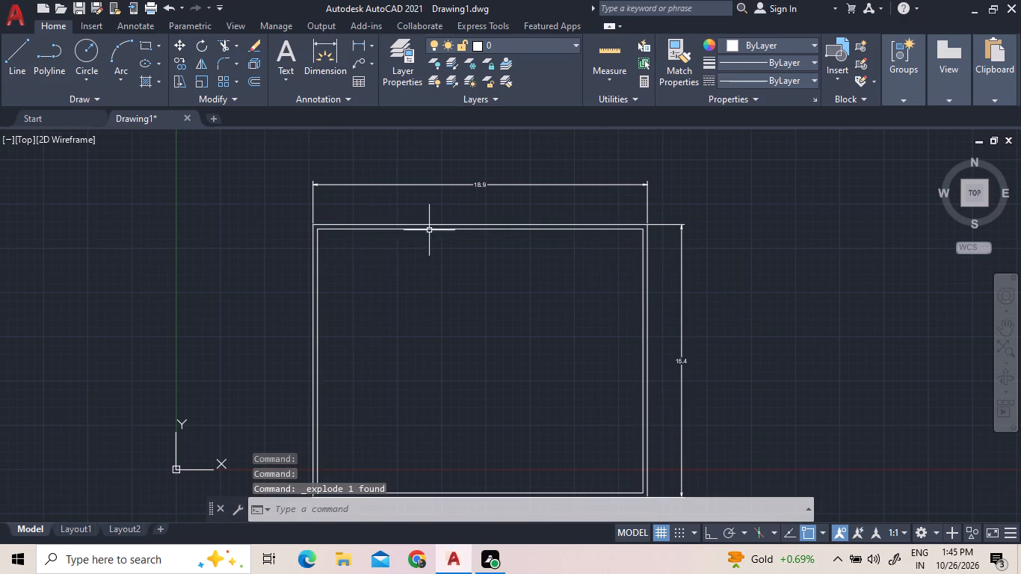
click(419, 223)
click(254, 65)
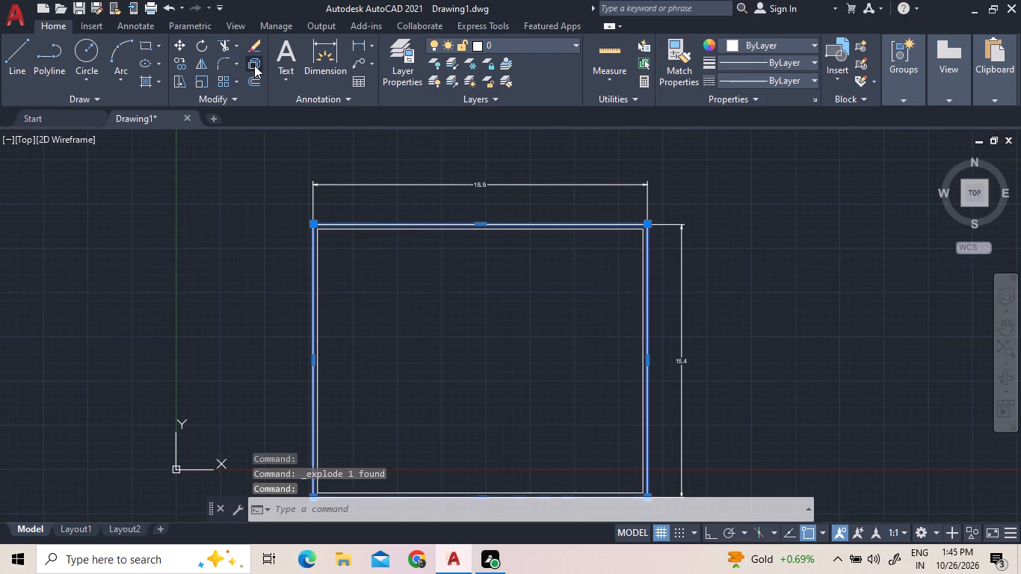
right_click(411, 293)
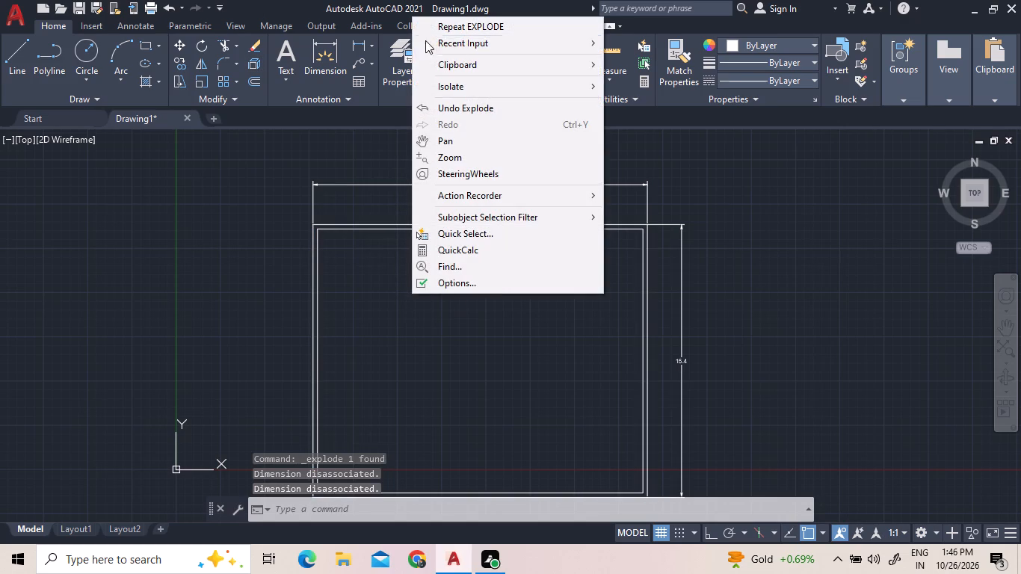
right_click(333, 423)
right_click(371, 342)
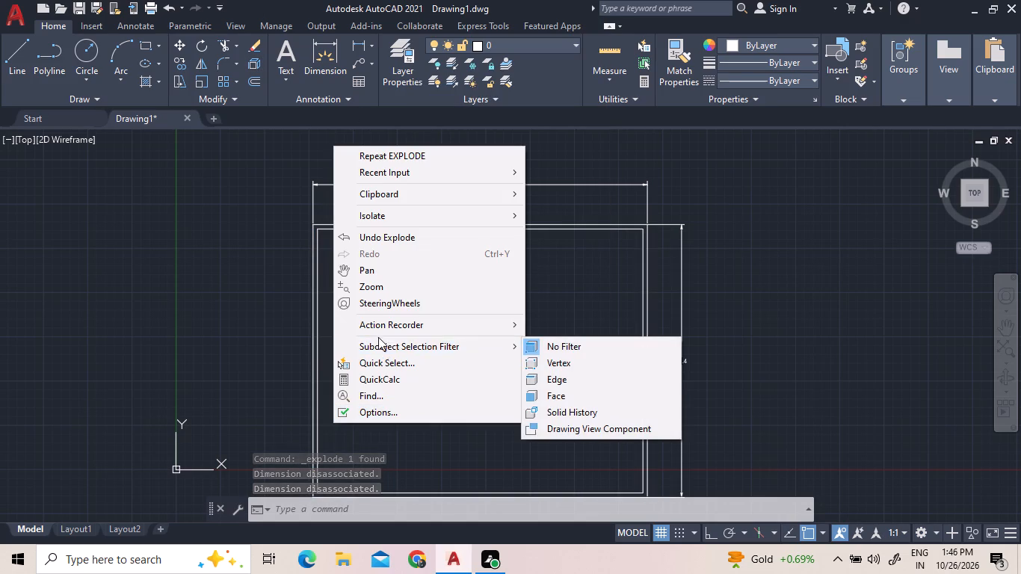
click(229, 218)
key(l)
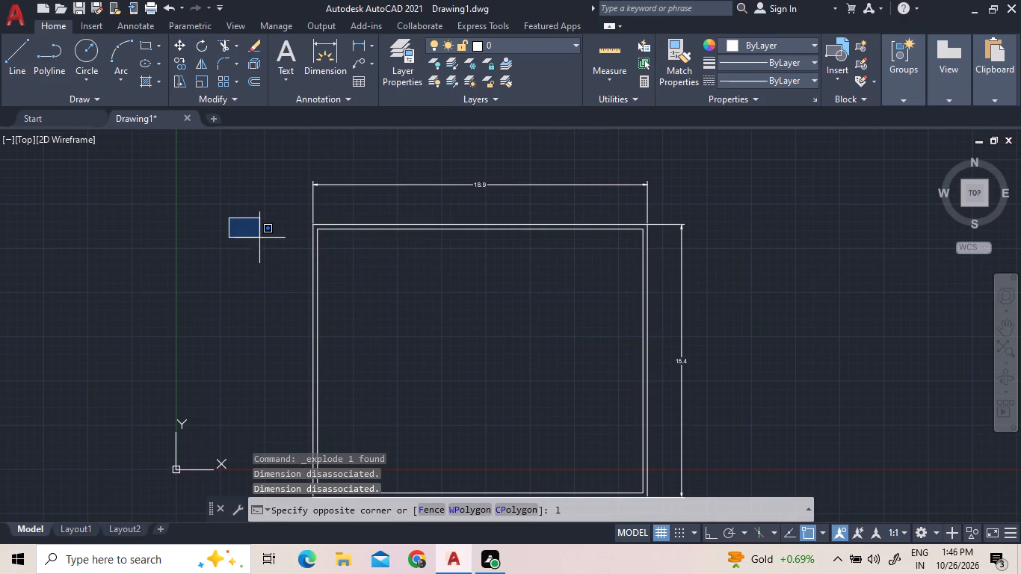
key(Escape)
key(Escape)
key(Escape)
Open the layer properties manager and set the color of layer 0 to yellow.
key(l)
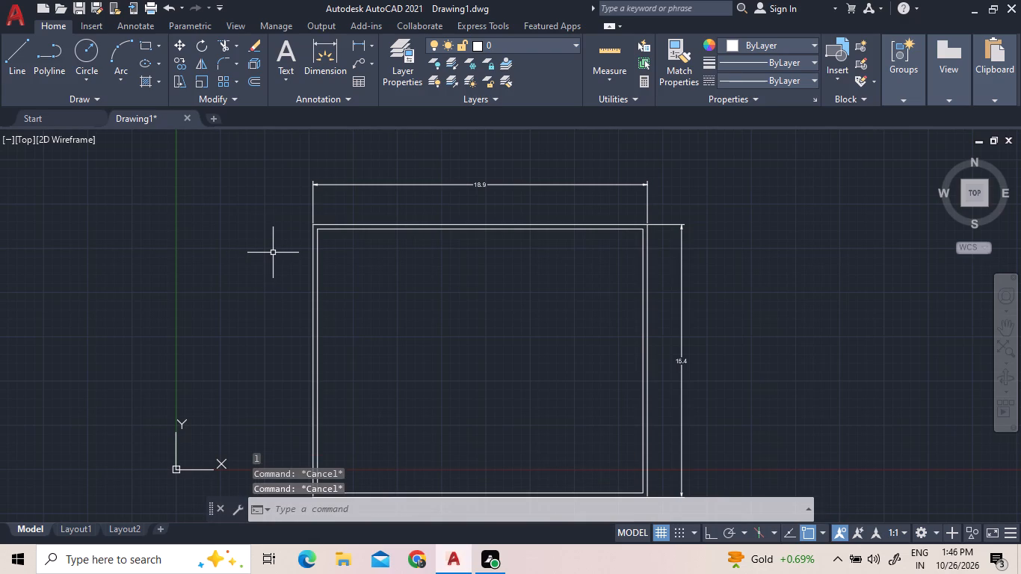
text(a)
key(space)
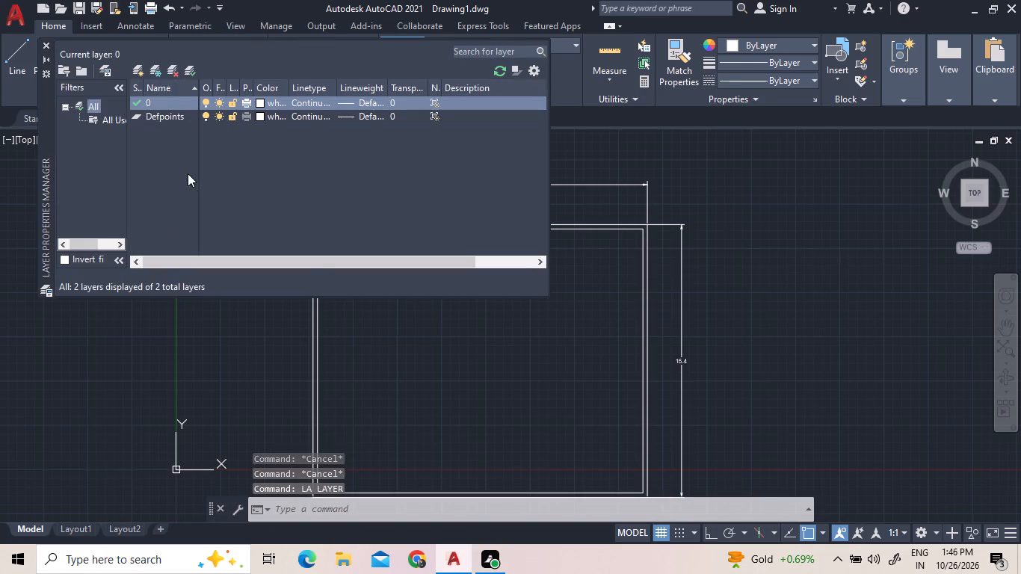
click(260, 106)
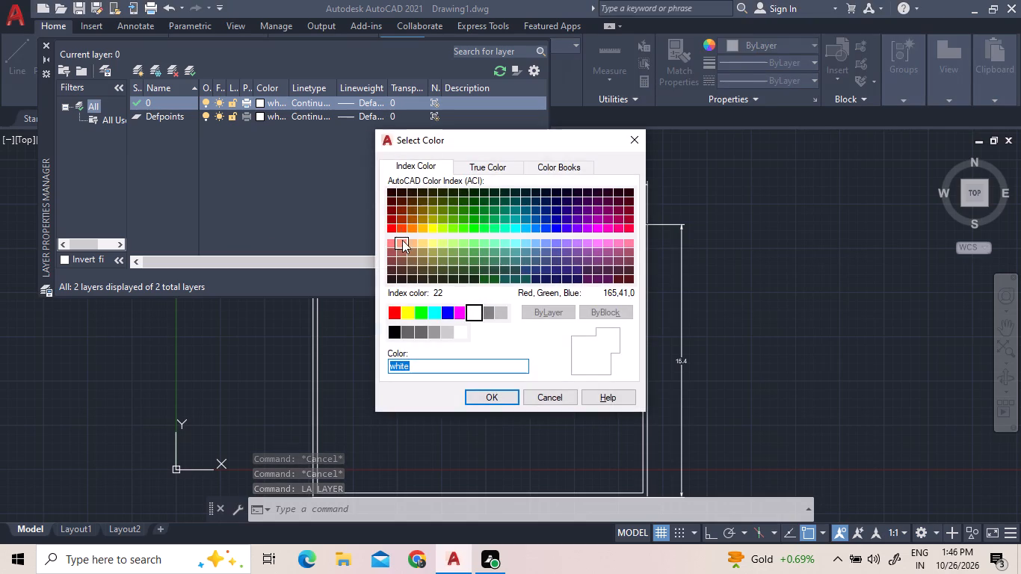
click(407, 321)
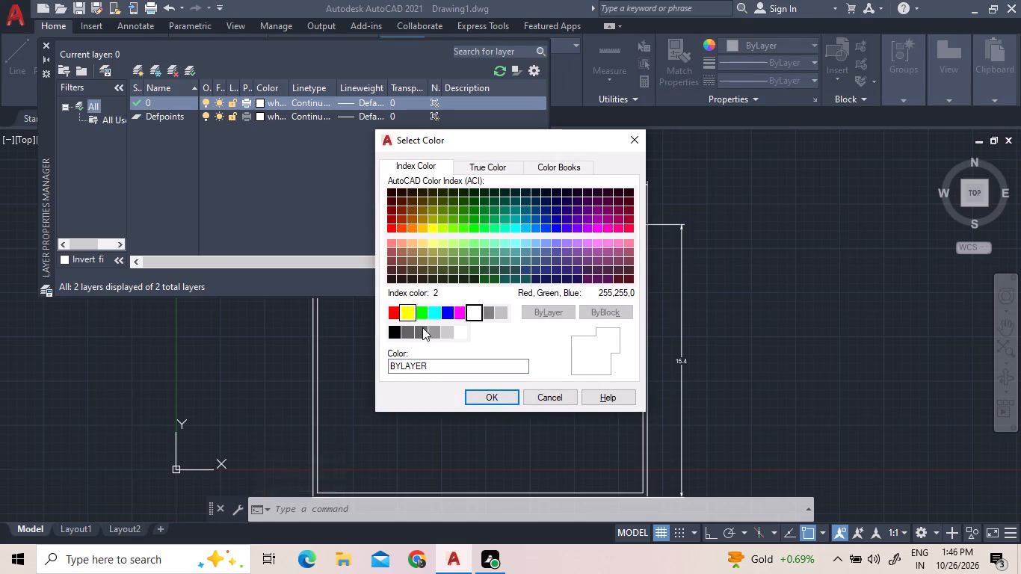
double_click(402, 306)
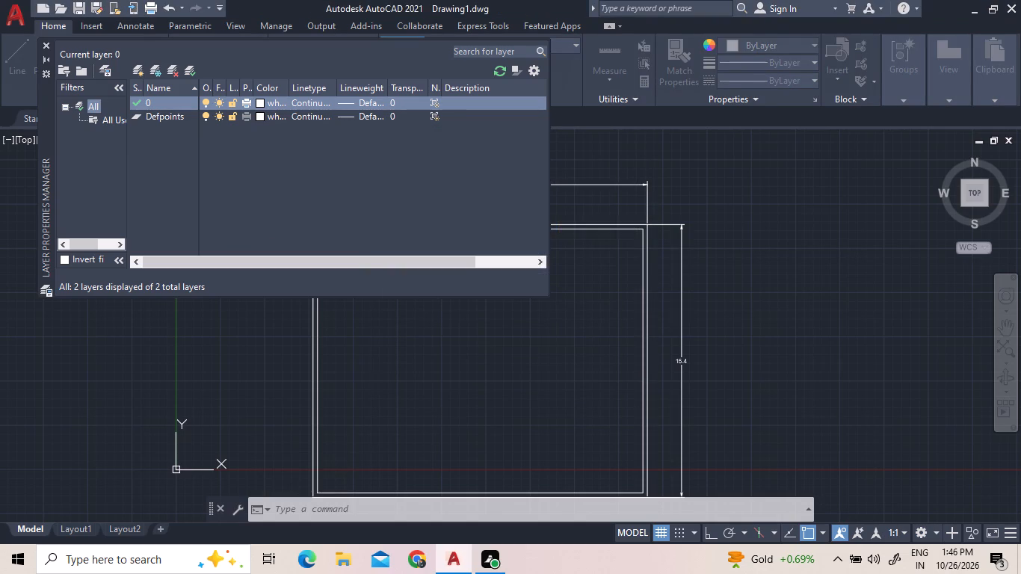
Set the color of the Defpoints layer to green.
click(259, 119)
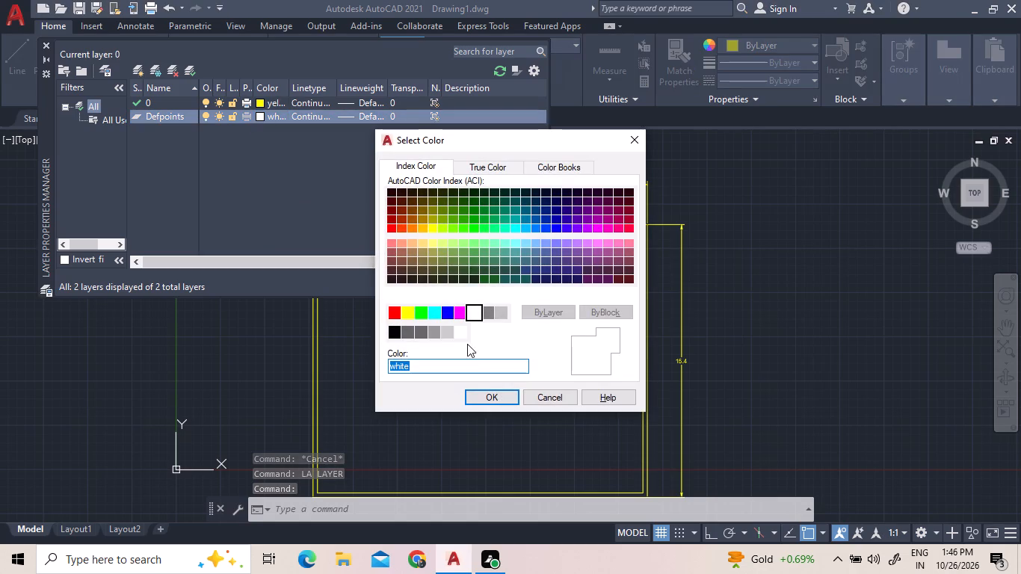
double_click(421, 315)
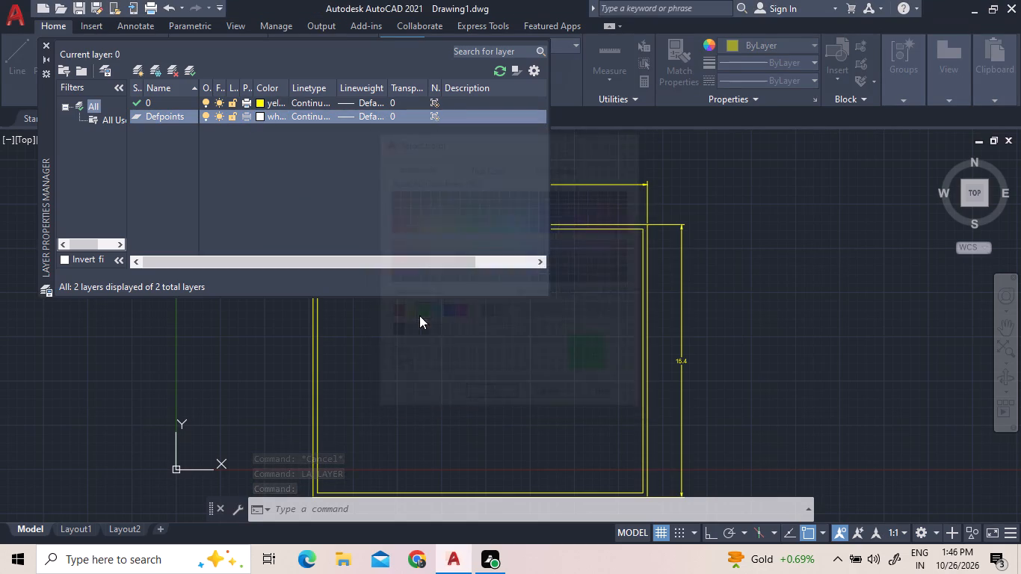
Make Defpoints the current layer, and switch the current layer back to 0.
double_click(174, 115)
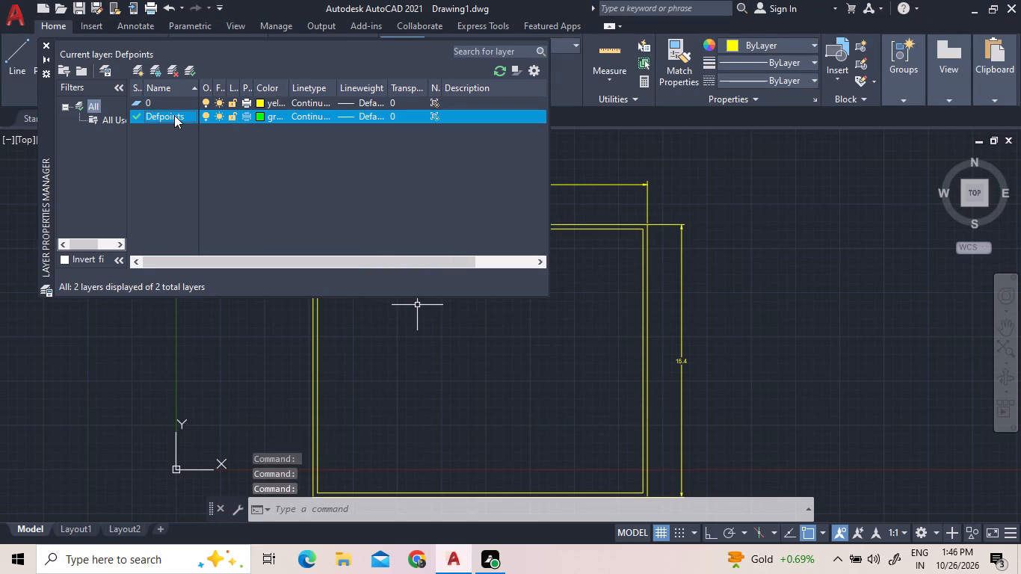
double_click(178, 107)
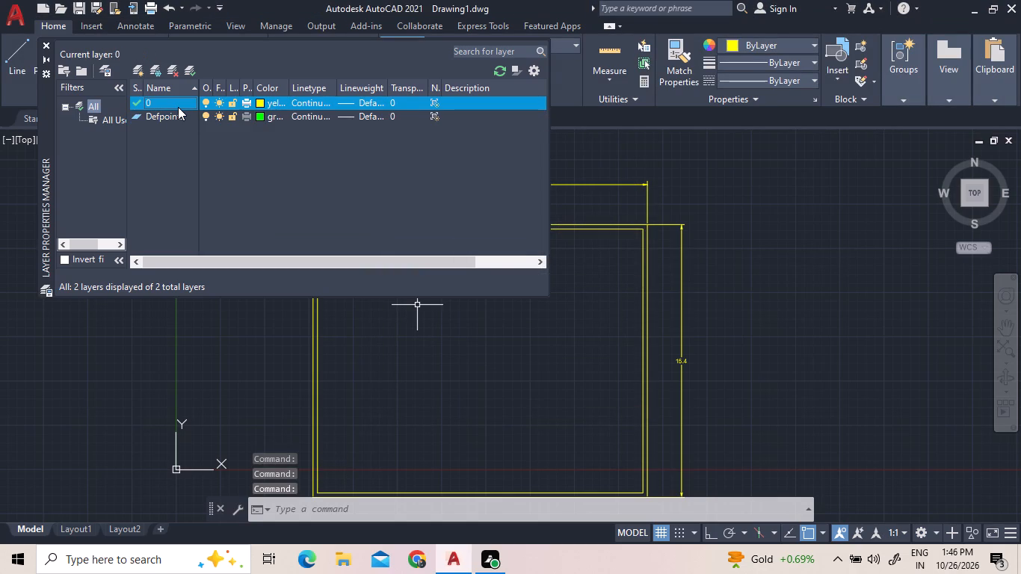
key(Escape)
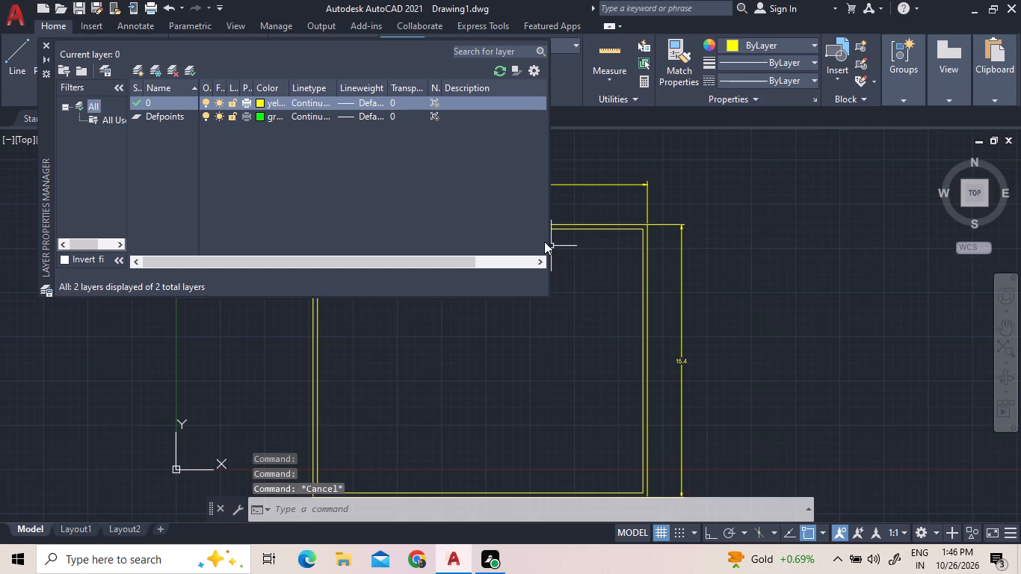
Reapply green as the Defpoints layer color and close the layer properties manager.
click(265, 110)
double_click(258, 112)
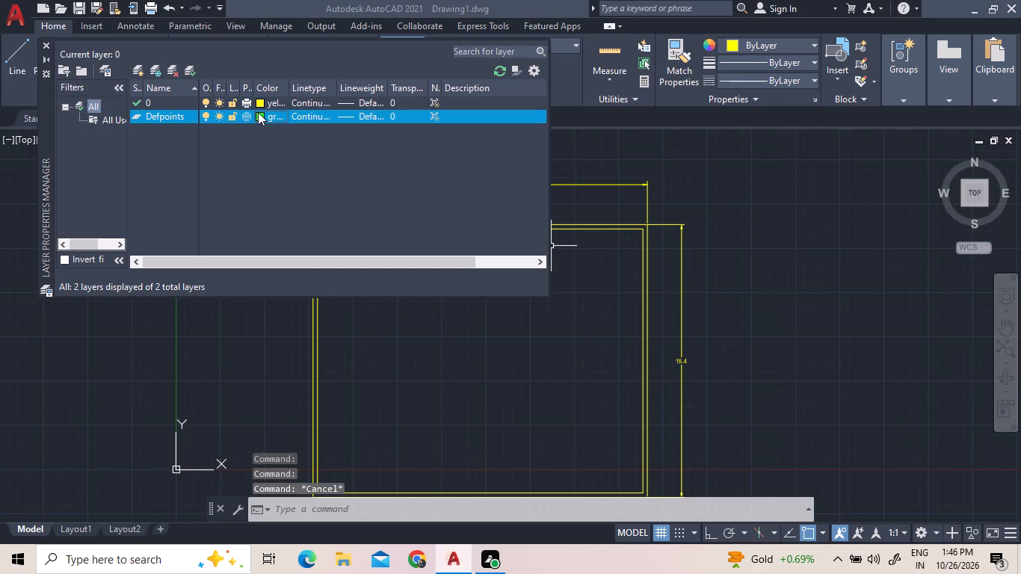
click(478, 393)
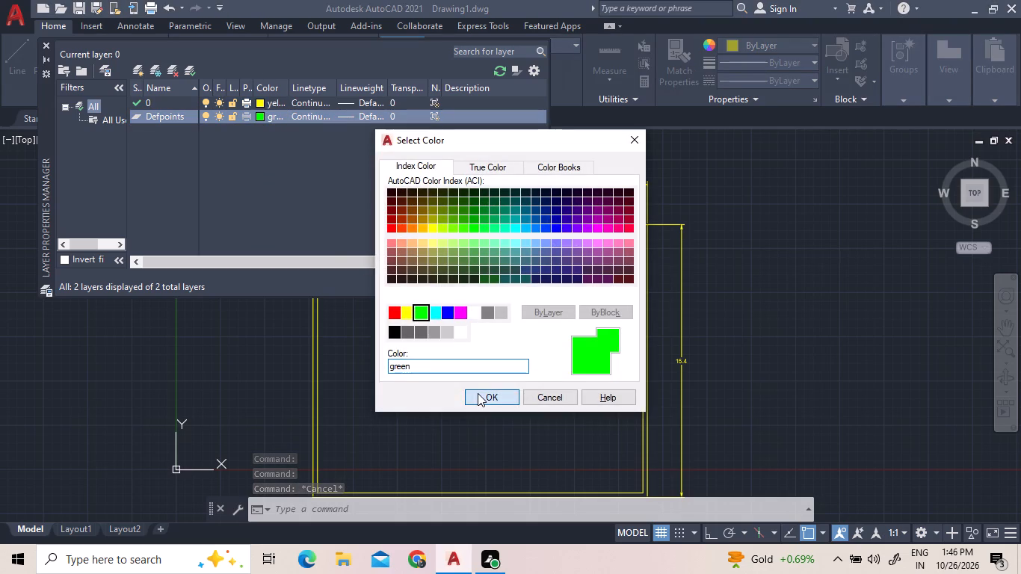
click(580, 146)
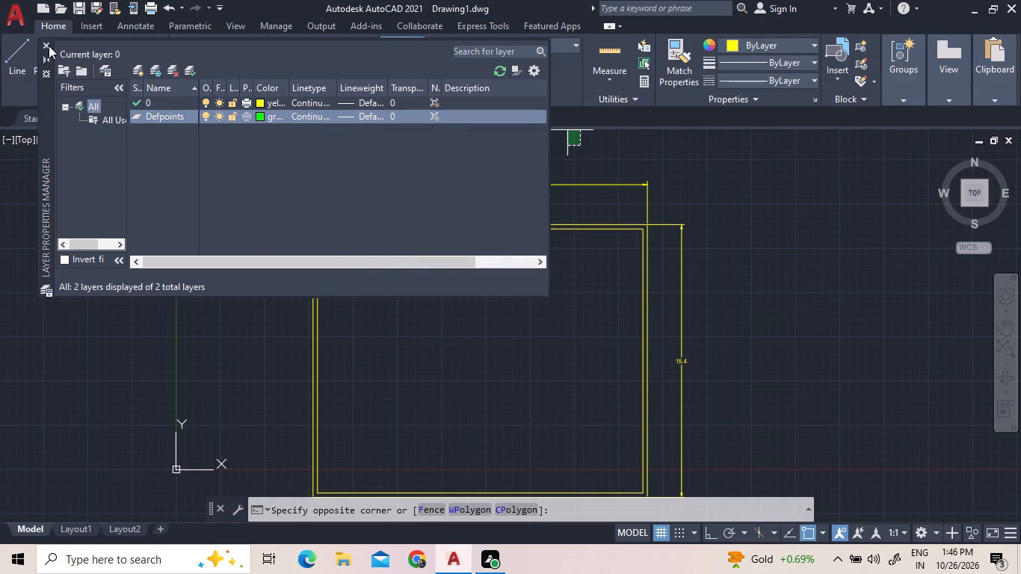
click(43, 46)
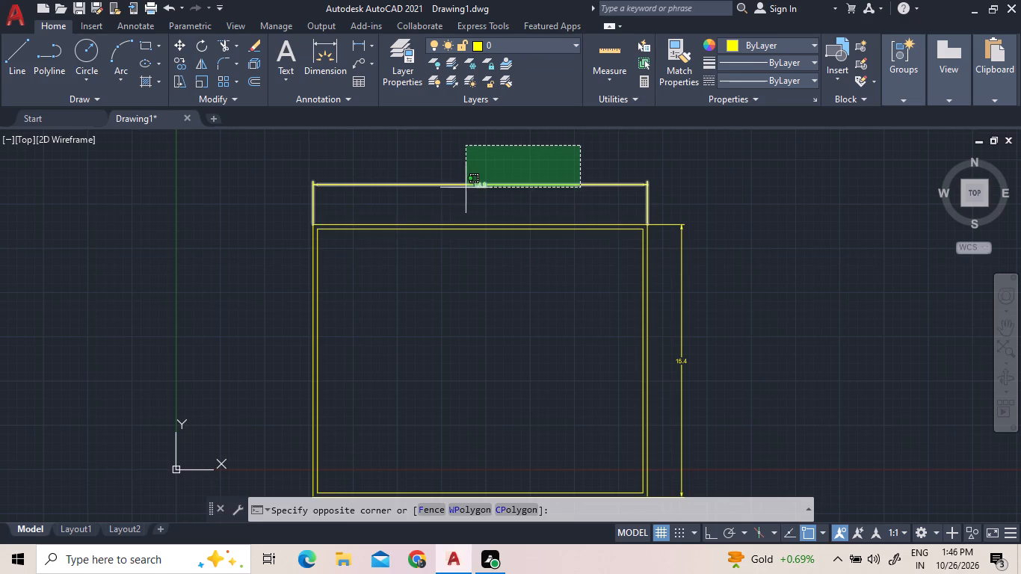
click(462, 173)
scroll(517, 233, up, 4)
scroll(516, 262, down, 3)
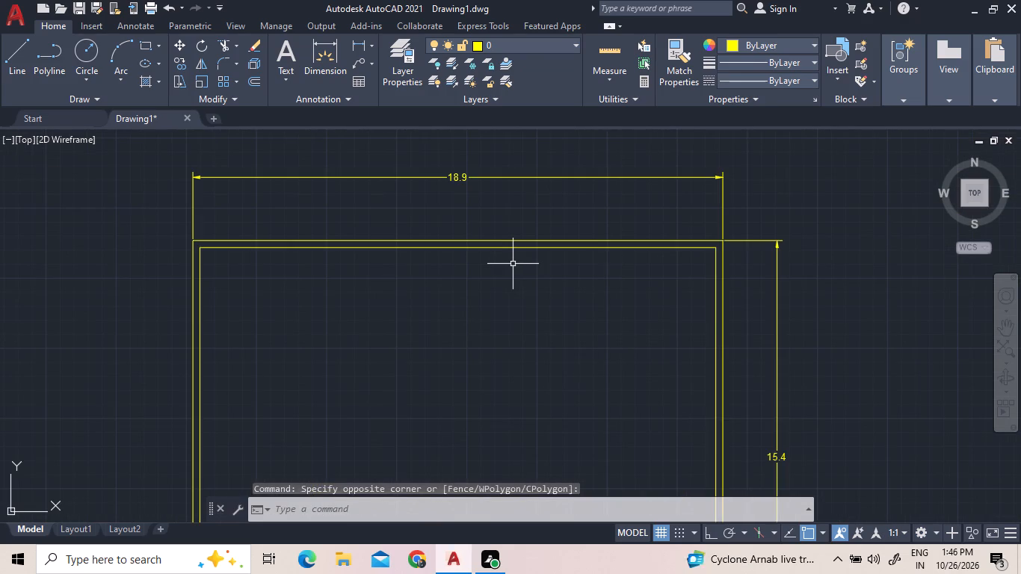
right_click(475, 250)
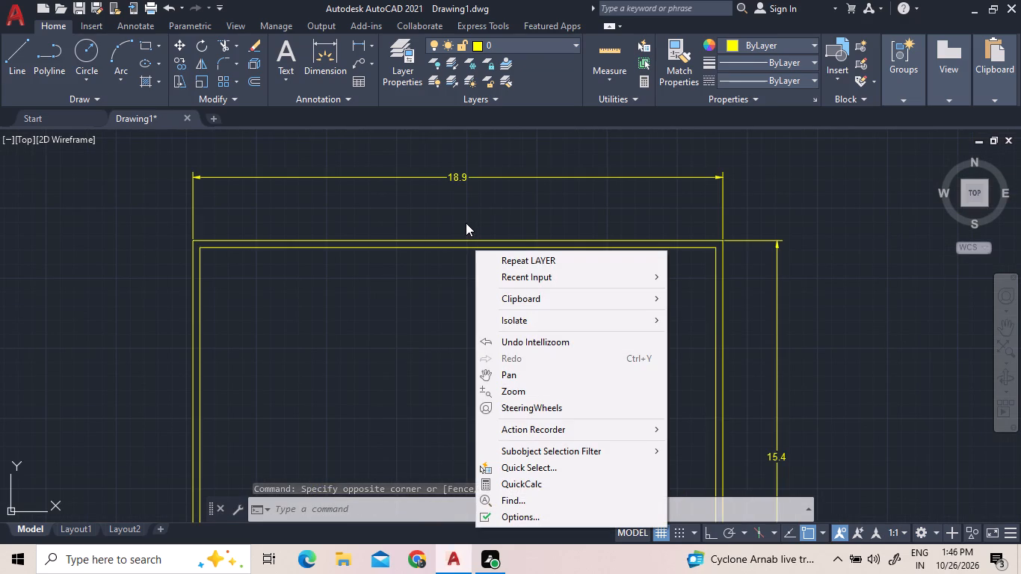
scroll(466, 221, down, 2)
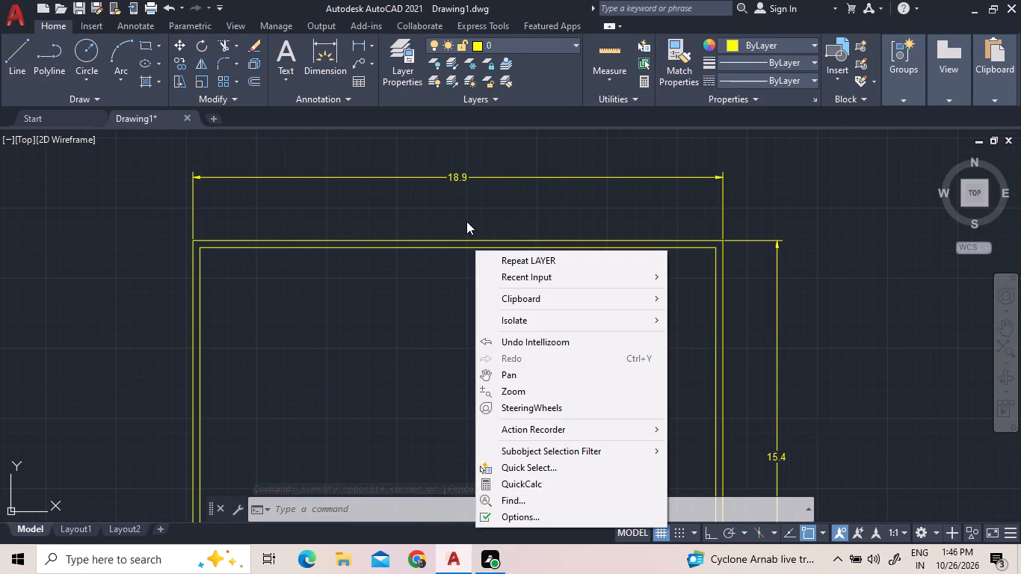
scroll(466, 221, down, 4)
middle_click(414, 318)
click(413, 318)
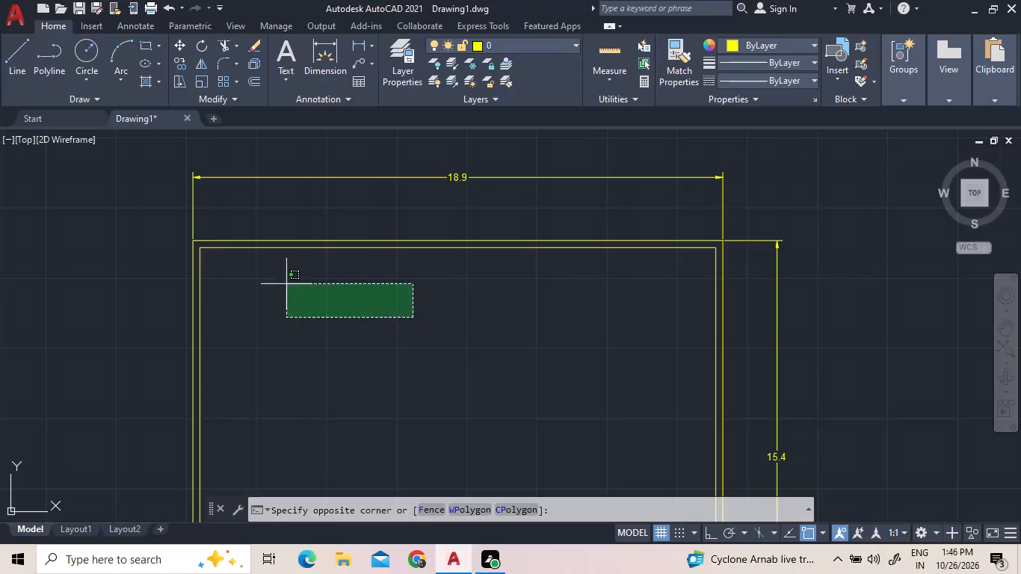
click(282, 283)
Offset the inner outline's left vertical line 3.23 toward the inside of the plan.
scroll(341, 227, down, 3)
scroll(386, 323, up, 3)
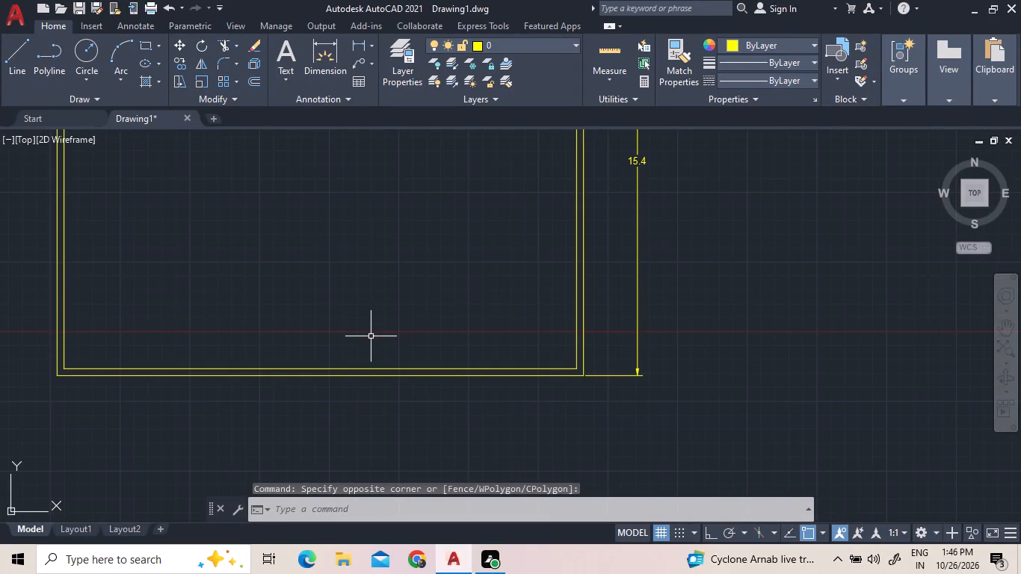
scroll(231, 340, down, 1)
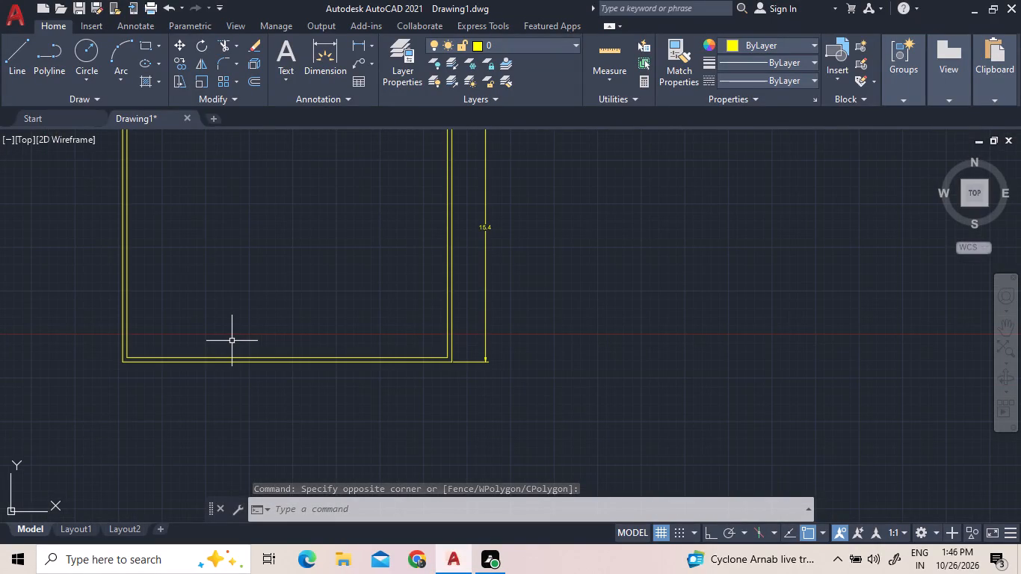
click(261, 86)
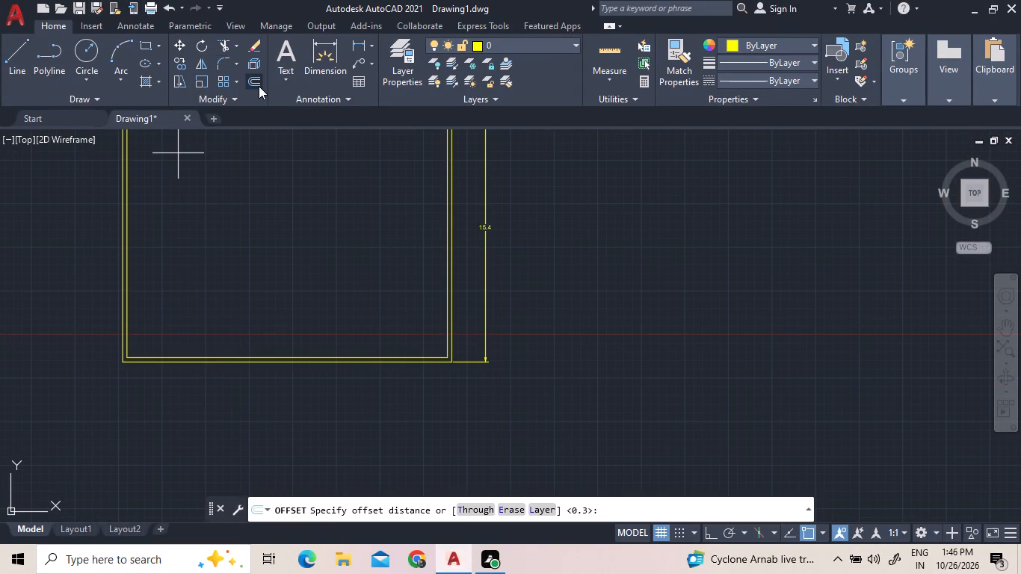
text(3.23)
key(Return)
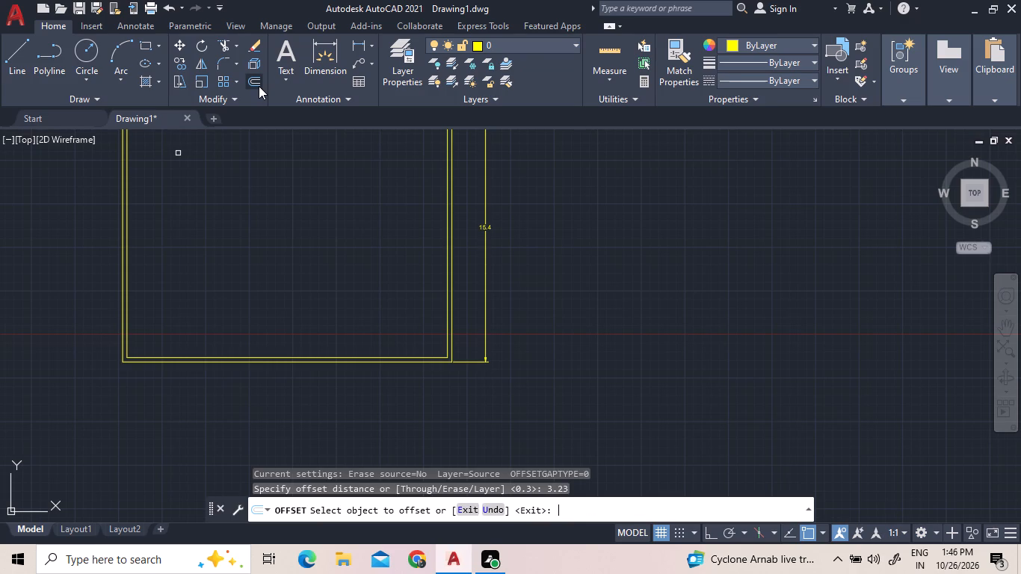
click(126, 300)
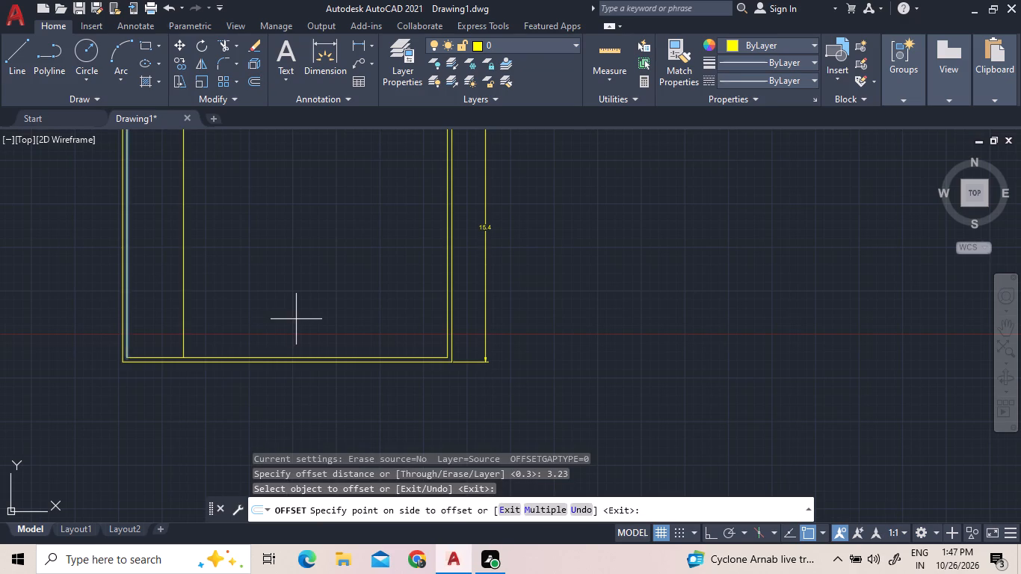
click(297, 315)
Offset the new interior vertical line 0.15 to its right to form a partition wall.
click(250, 80)
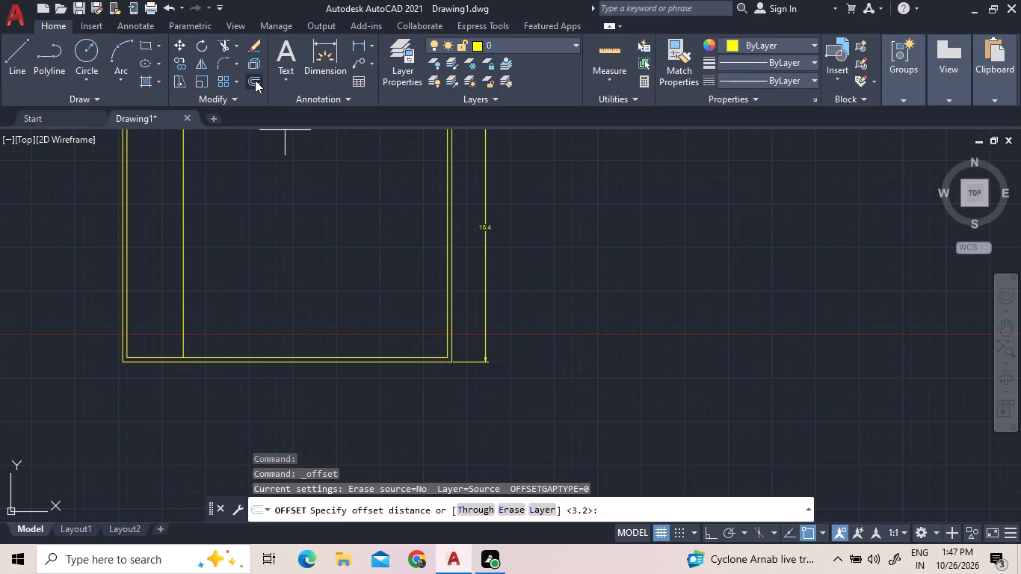
text(0.15)
key(Return)
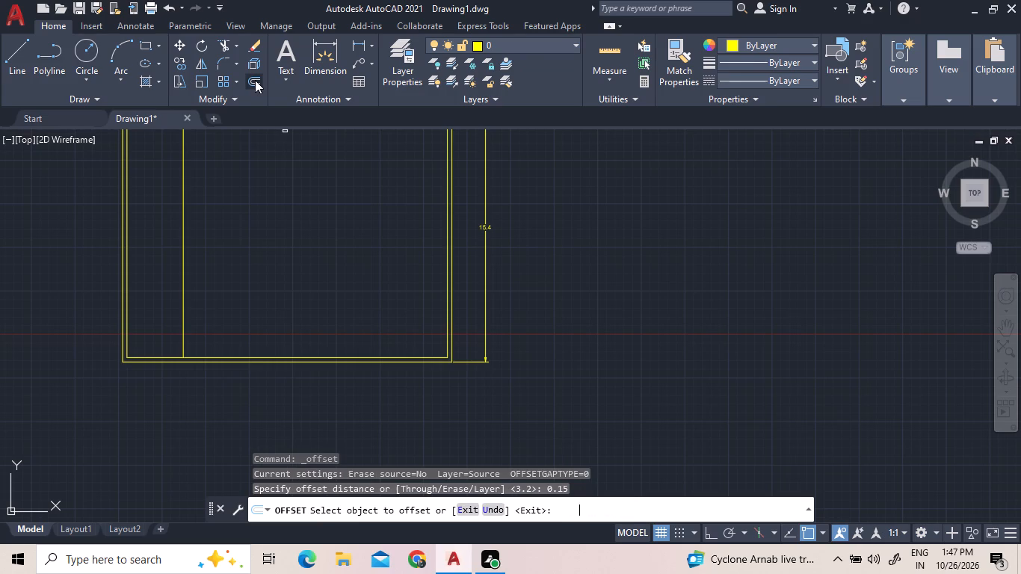
click(183, 262)
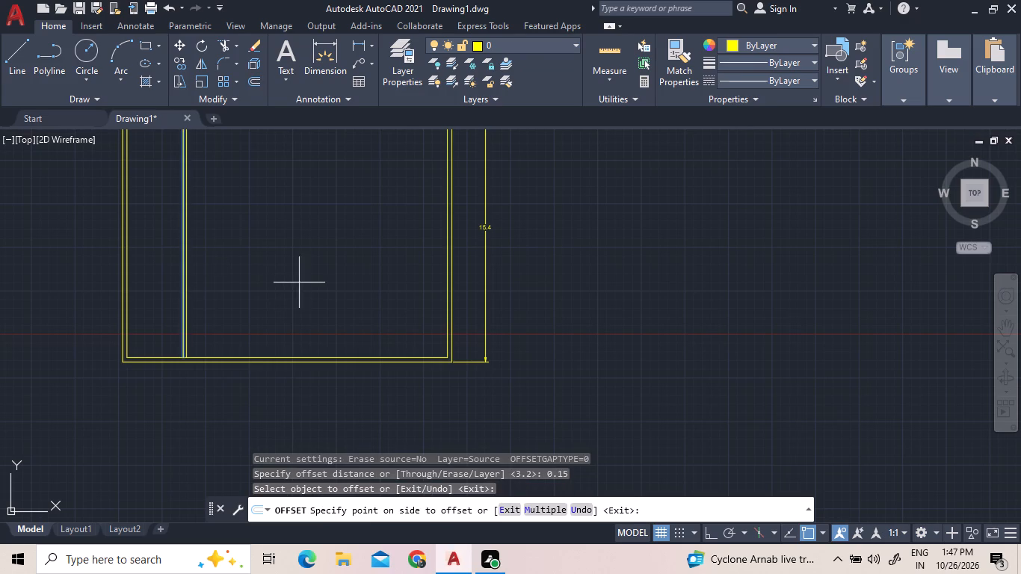
click(283, 283)
Offset the inner outline's bottom line 3.0 upward into the plan.
click(263, 78)
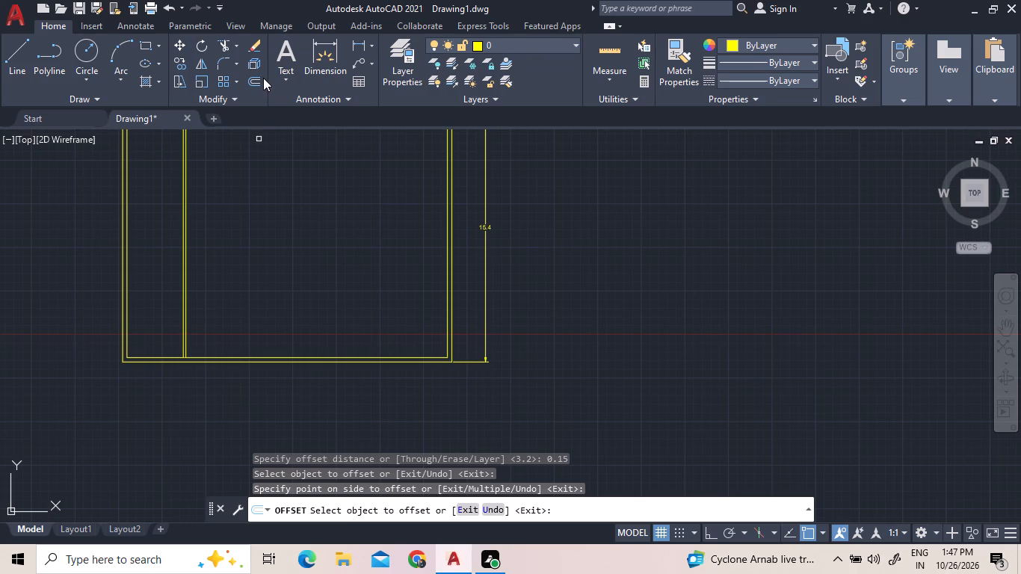
click(256, 82)
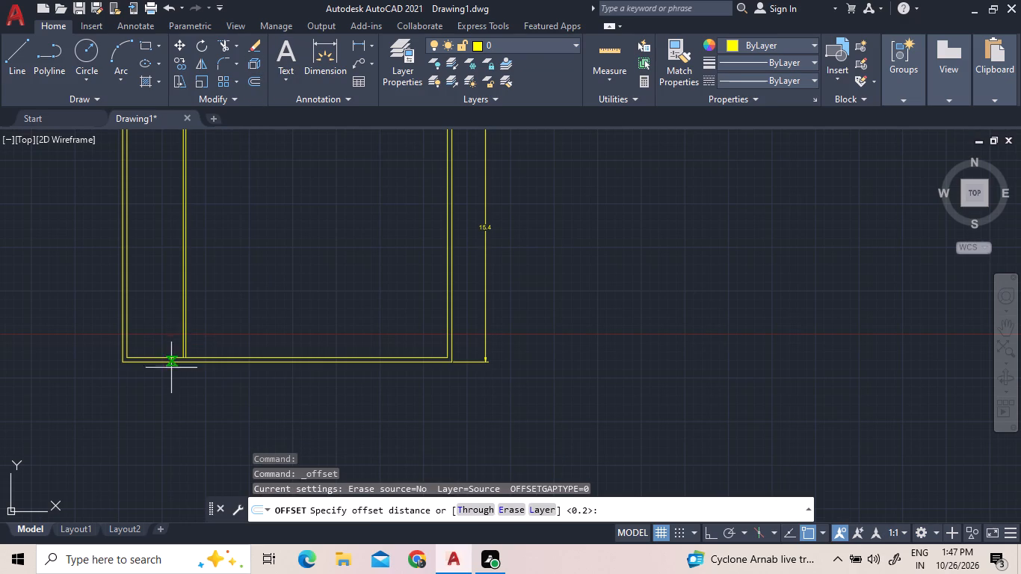
click(258, 80)
text(3.0)
key(Return)
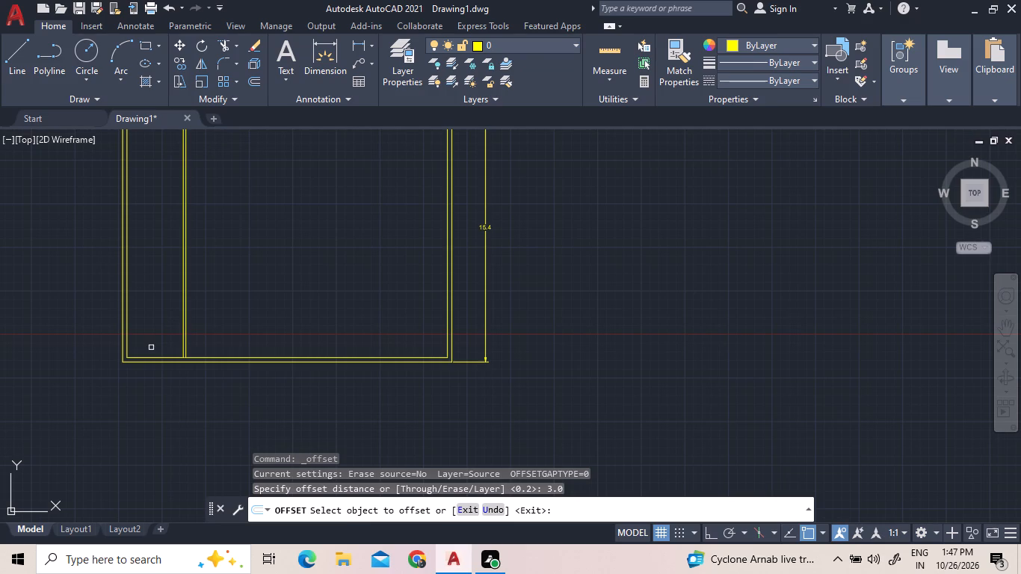
click(157, 357)
click(147, 287)
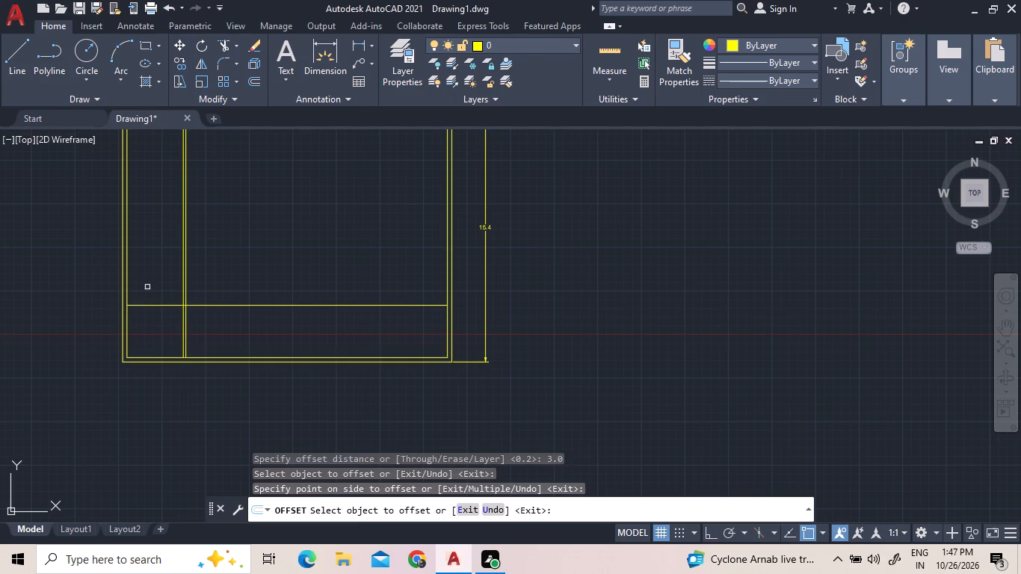
Offset the new interior horizontal line 0.15 upward to form a partition wall, and finish the Offset command.
click(255, 78)
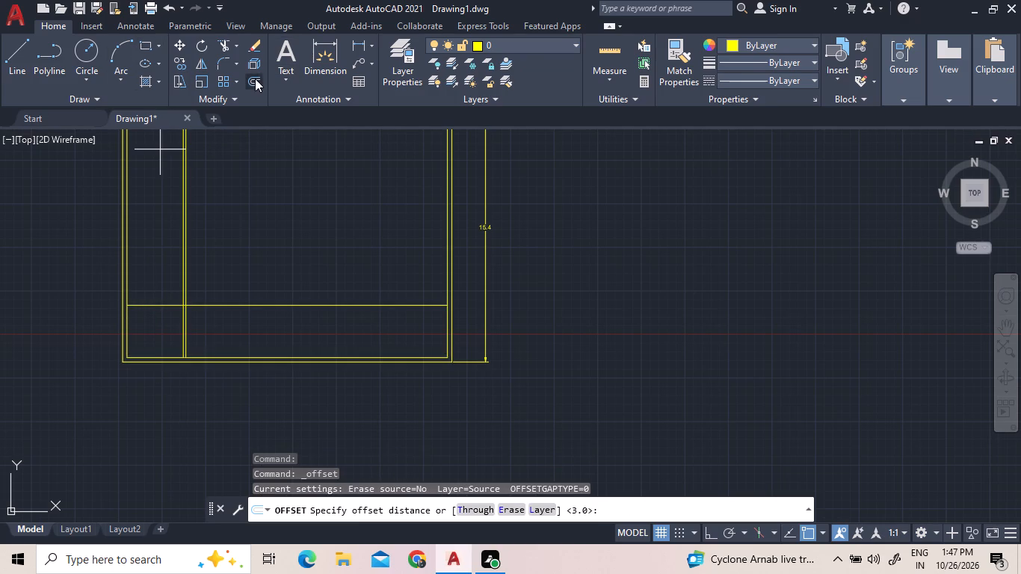
text(0.125)
key(BackSpace)
key(BackSpace)
key(5)
key(Return)
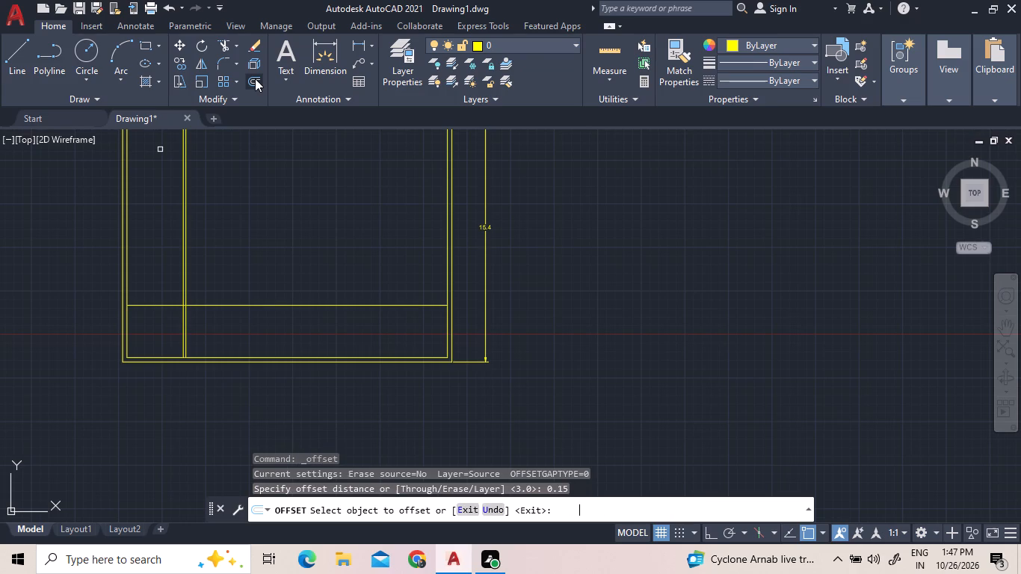
click(309, 305)
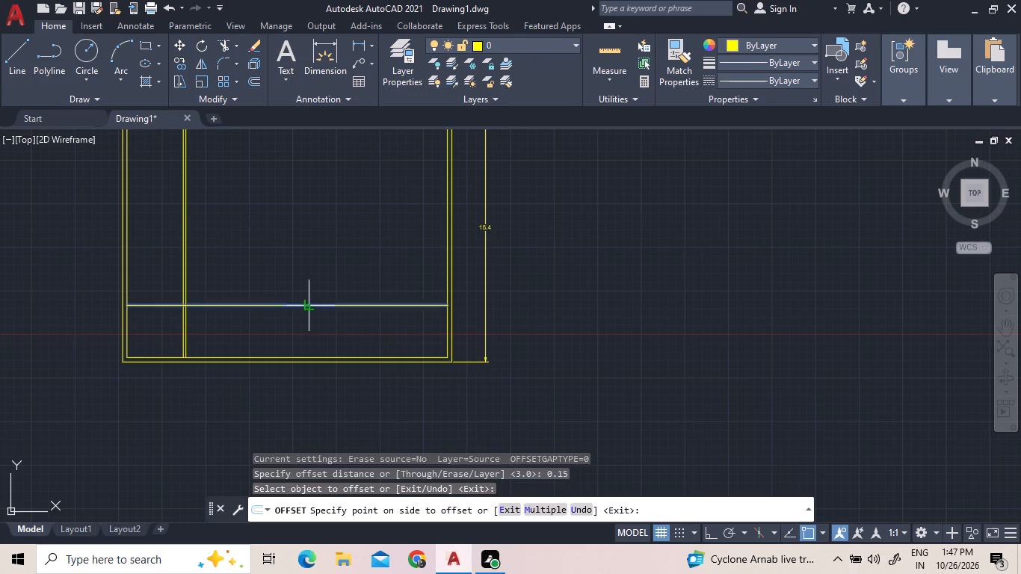
click(306, 254)
right_click(322, 225)
click(336, 228)
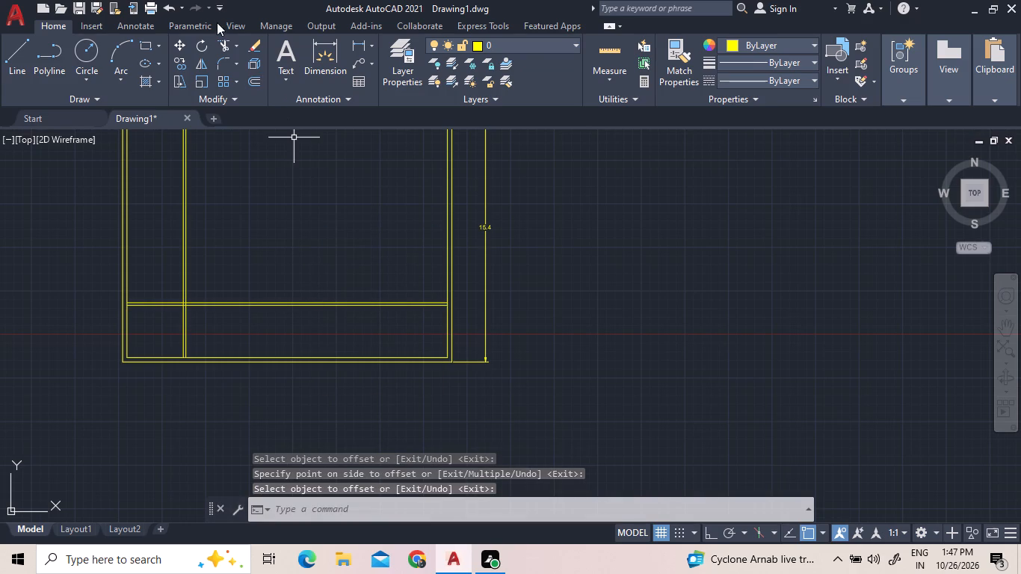
Trim the partition lines extending past their crossing, leaving a small room in the plan's lower-left corner.
click(219, 43)
click(247, 329)
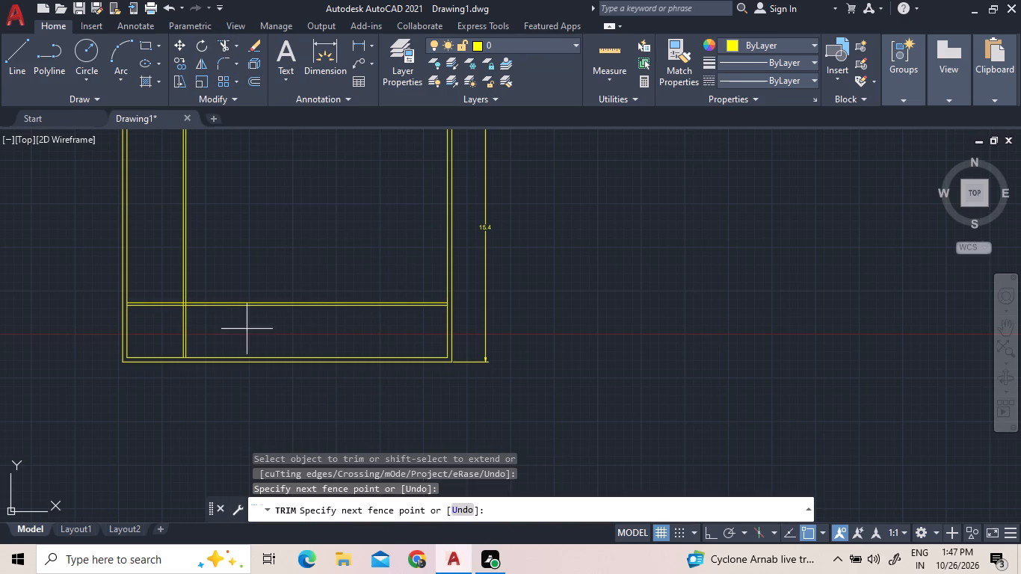
click(161, 215)
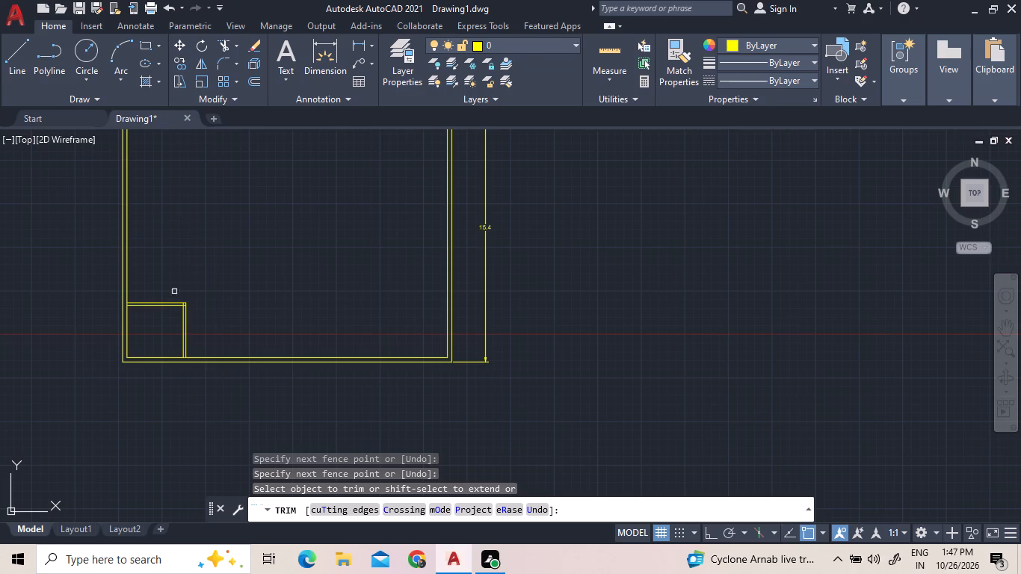
Trim the leftover segments inside the wall thickness at the small room's upper-left junction and upper-right corner.
scroll(126, 324, up, 5)
click(129, 191)
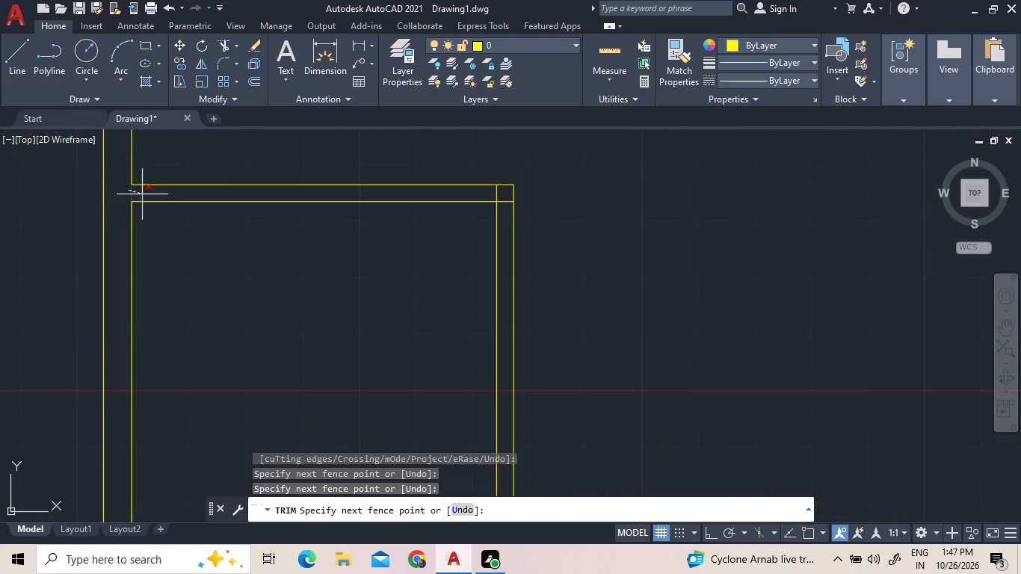
click(148, 194)
click(493, 191)
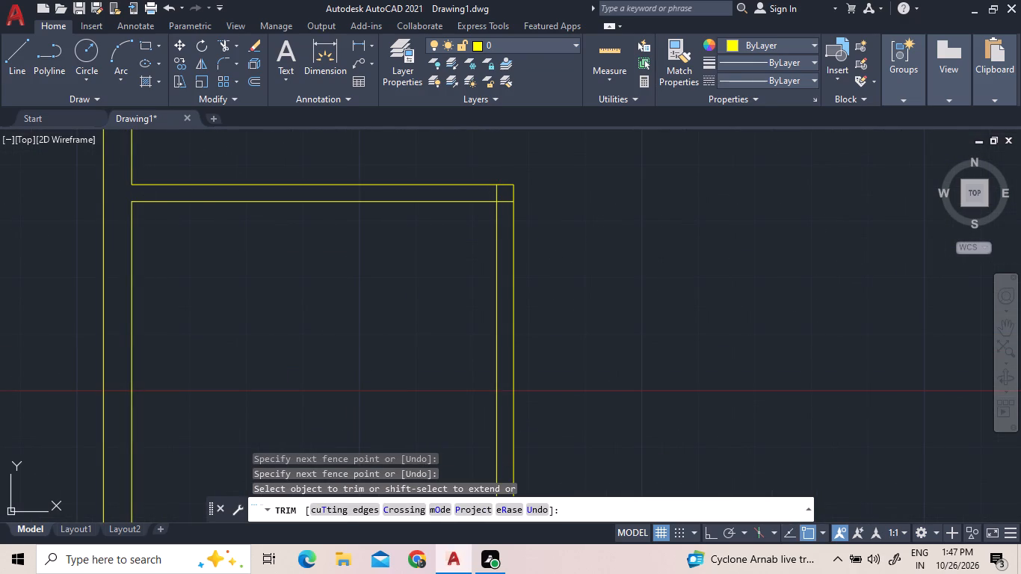
click(503, 212)
scroll(623, 163, down, 3)
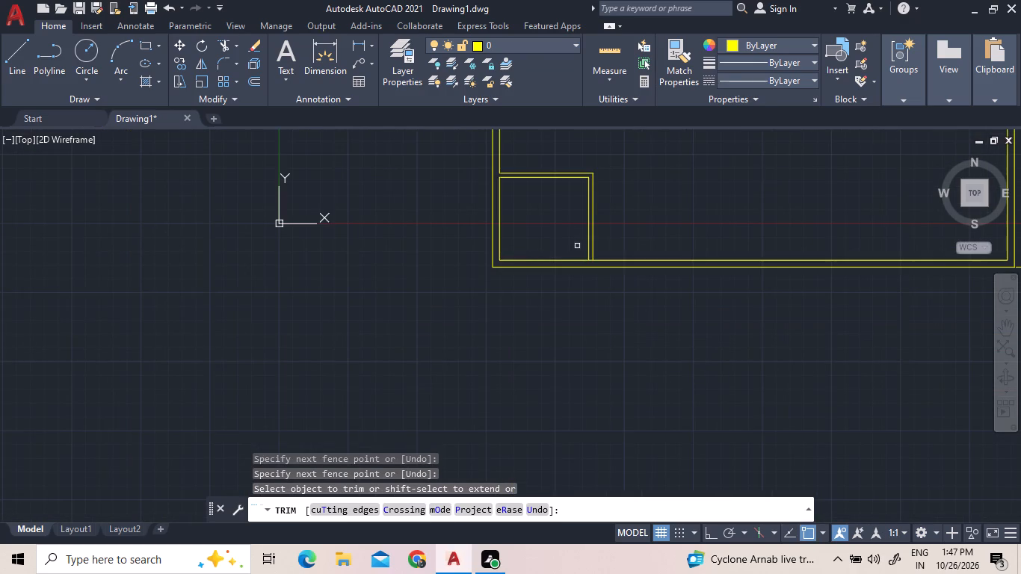
Trim the inner outline segment between the partition lines at the small room's lower-right junction, and finish the Trim command.
scroll(582, 262, up, 4)
click(632, 250)
scroll(667, 233, down, 3)
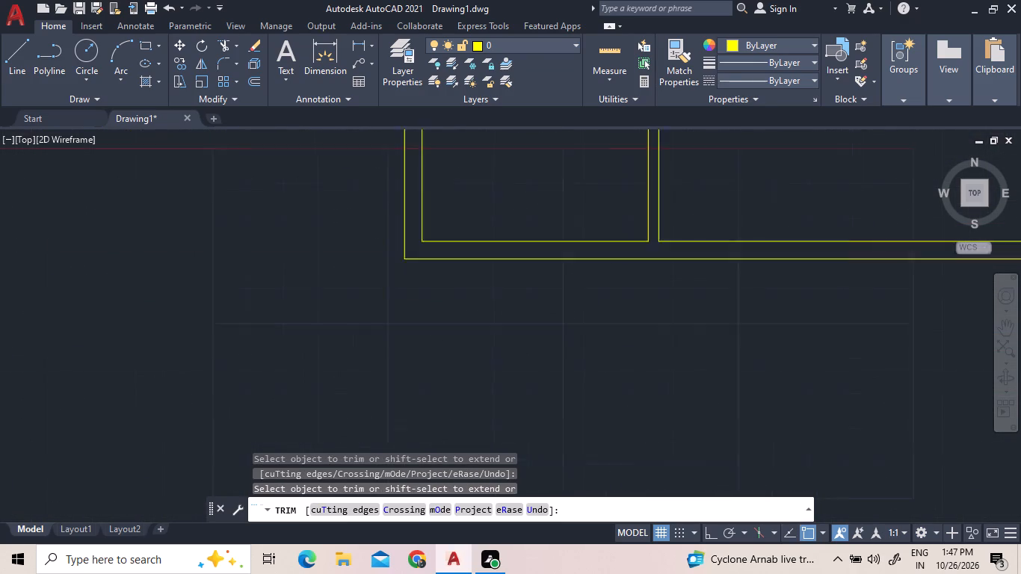
scroll(658, 241, down, 5)
scroll(631, 289, up, 3)
scroll(508, 274, up, 2)
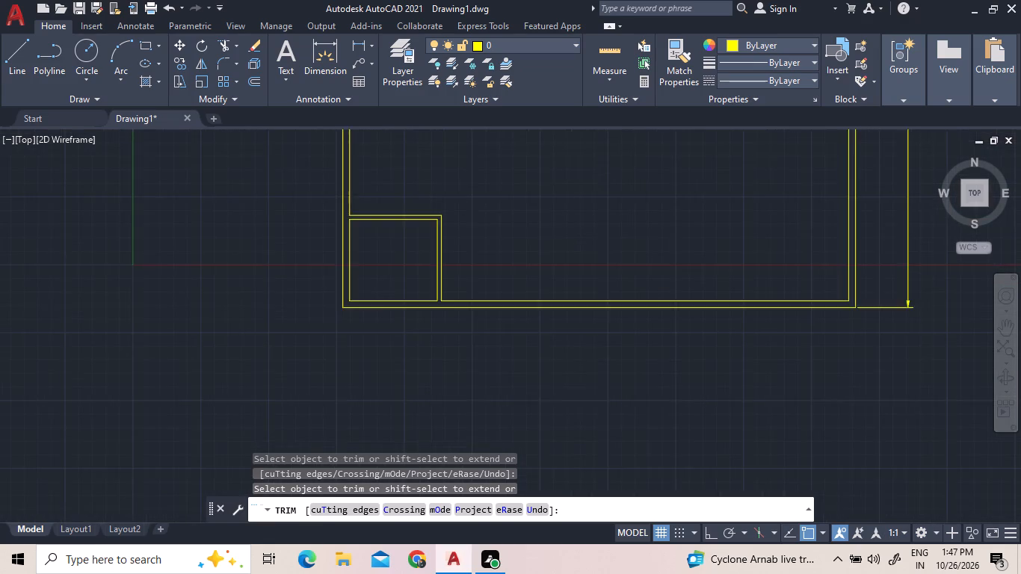
scroll(448, 179, up, 1)
right_click(447, 179)
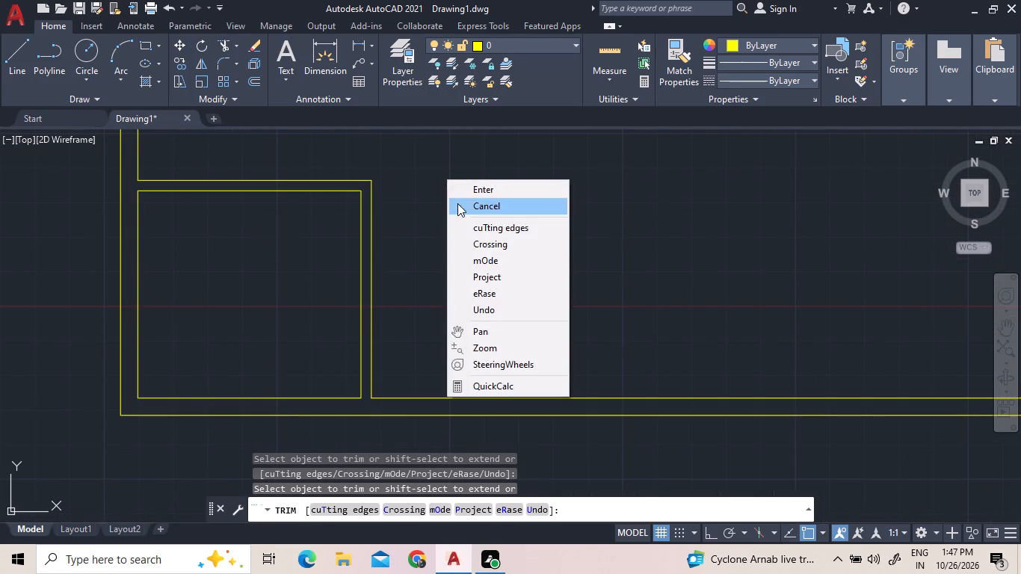
click(460, 189)
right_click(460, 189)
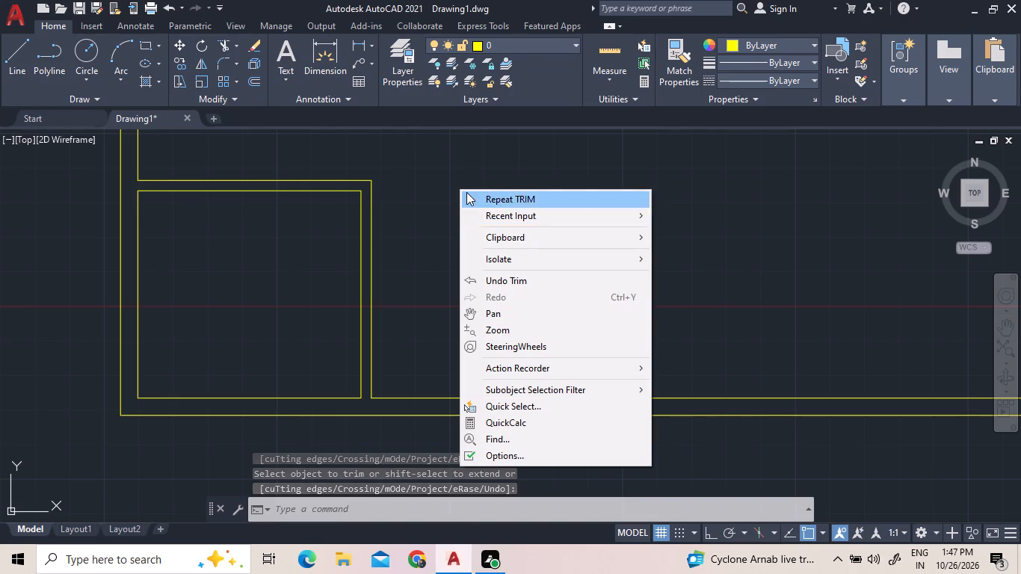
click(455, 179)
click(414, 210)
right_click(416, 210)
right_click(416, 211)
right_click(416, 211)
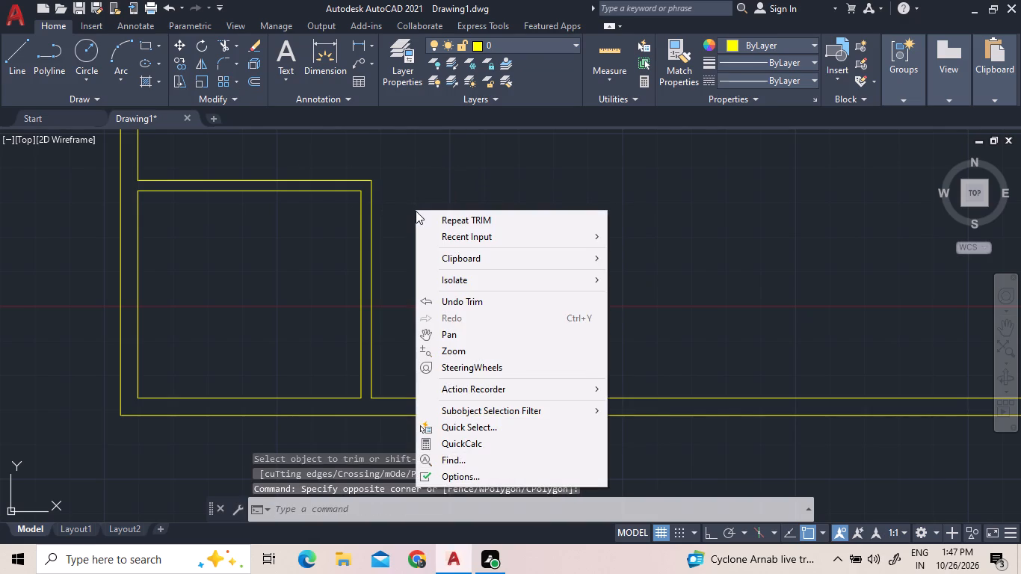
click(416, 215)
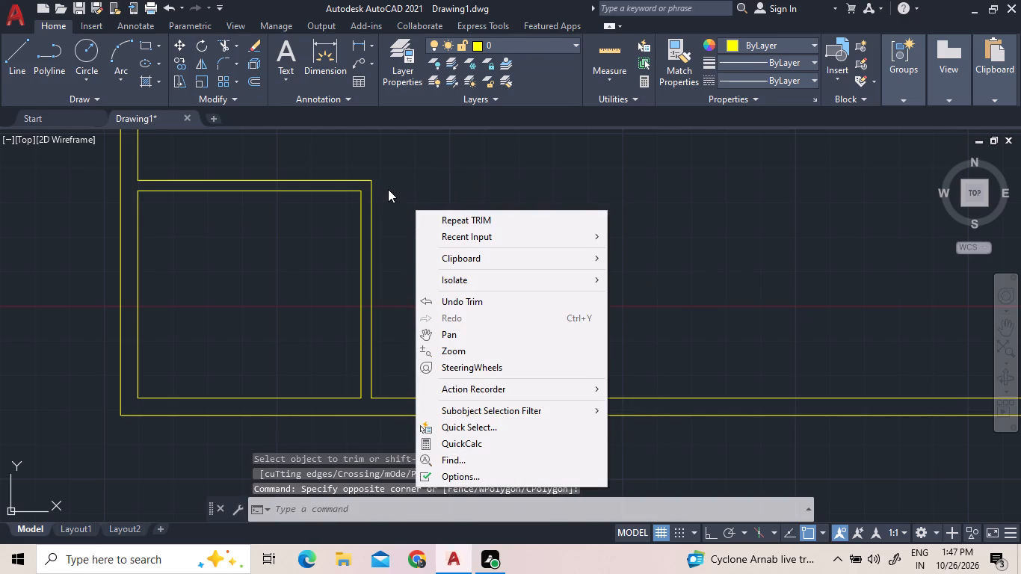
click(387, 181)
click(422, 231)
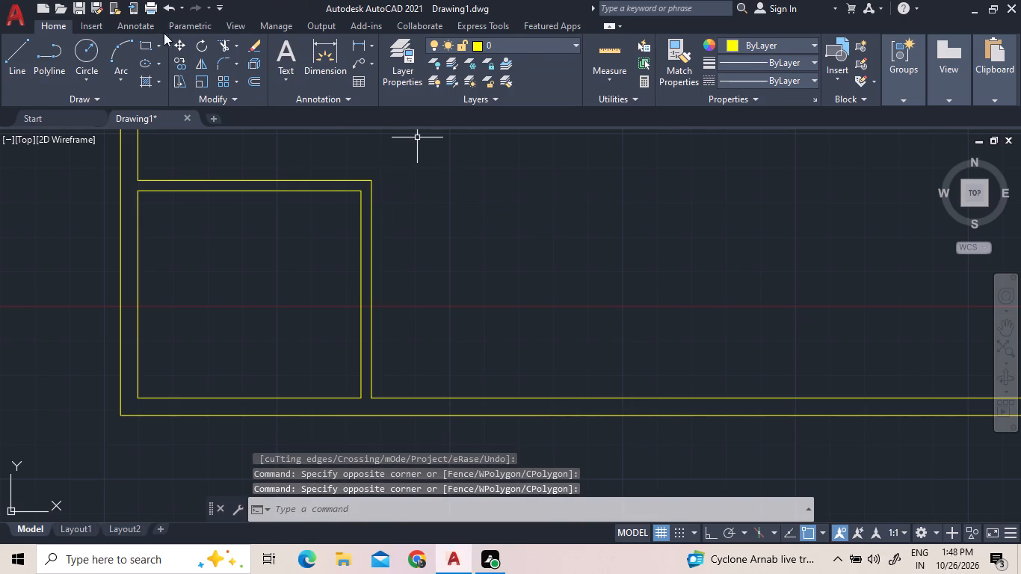
On layer Defpoints with Ortho on, draw a vertical line across the top partition's thickness from the small room's inner upper-right corner.
click(511, 43)
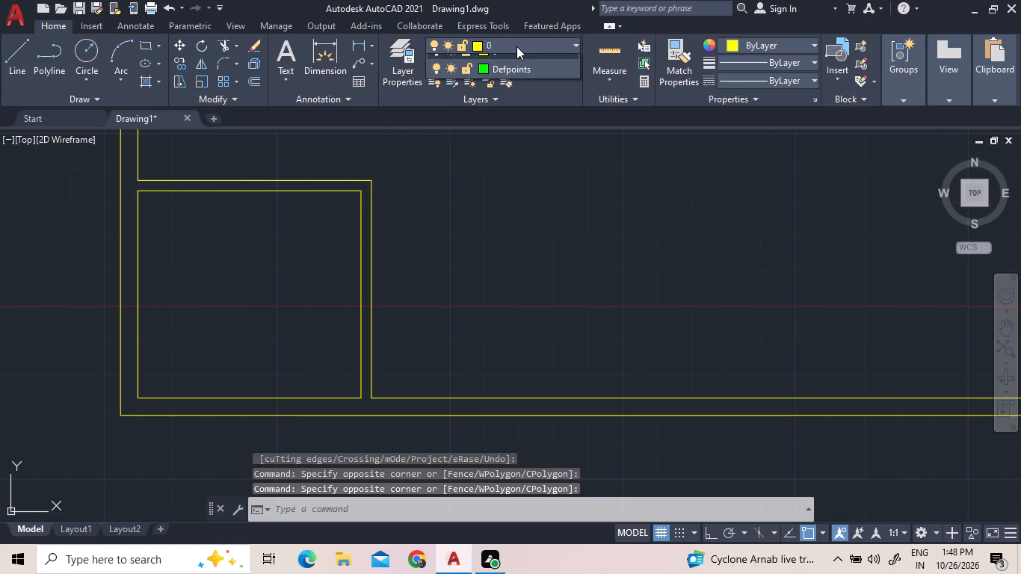
double_click(517, 77)
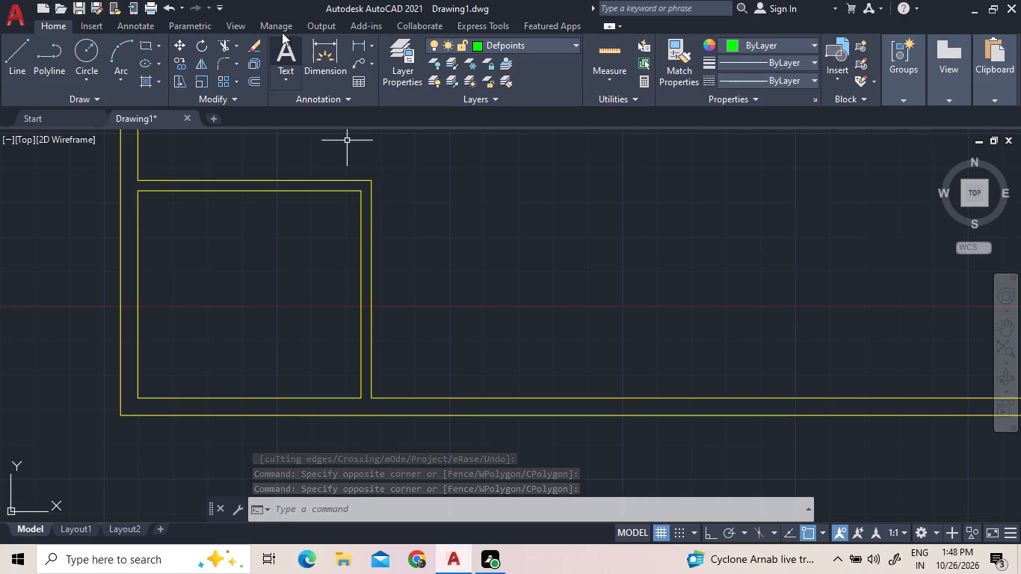
click(24, 68)
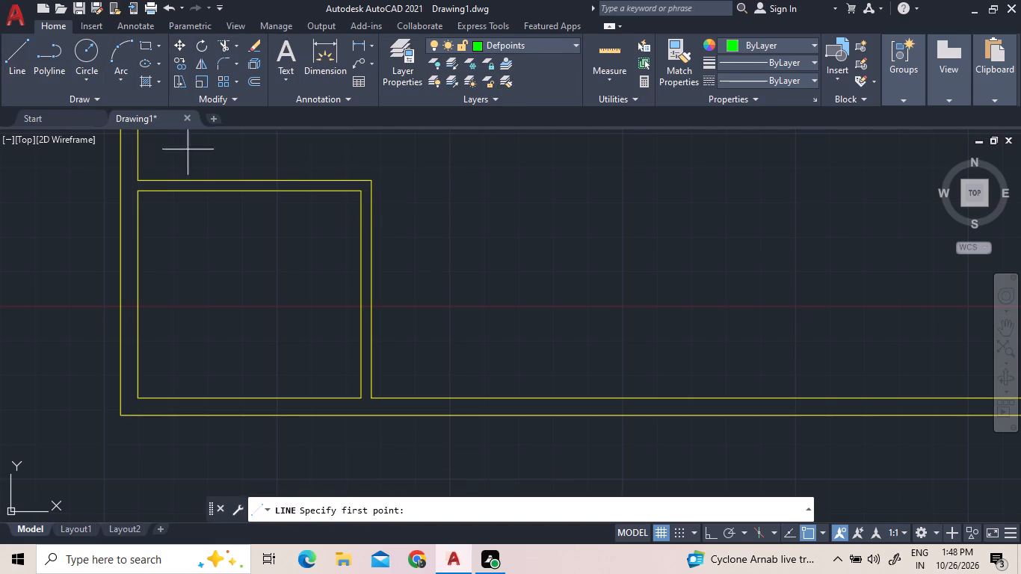
click(361, 190)
scroll(362, 185, up, 4)
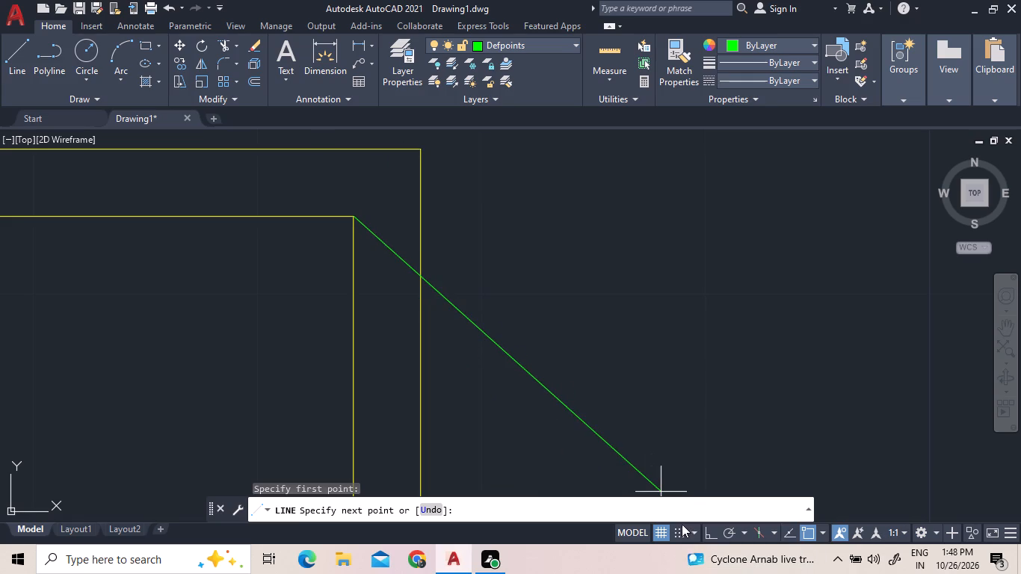
click(709, 530)
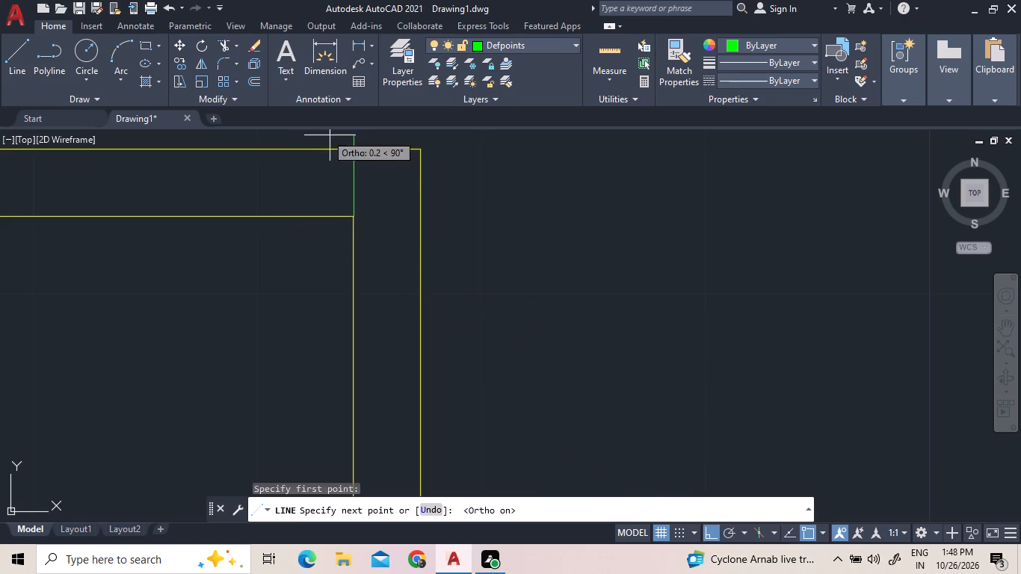
click(357, 146)
right_click(405, 212)
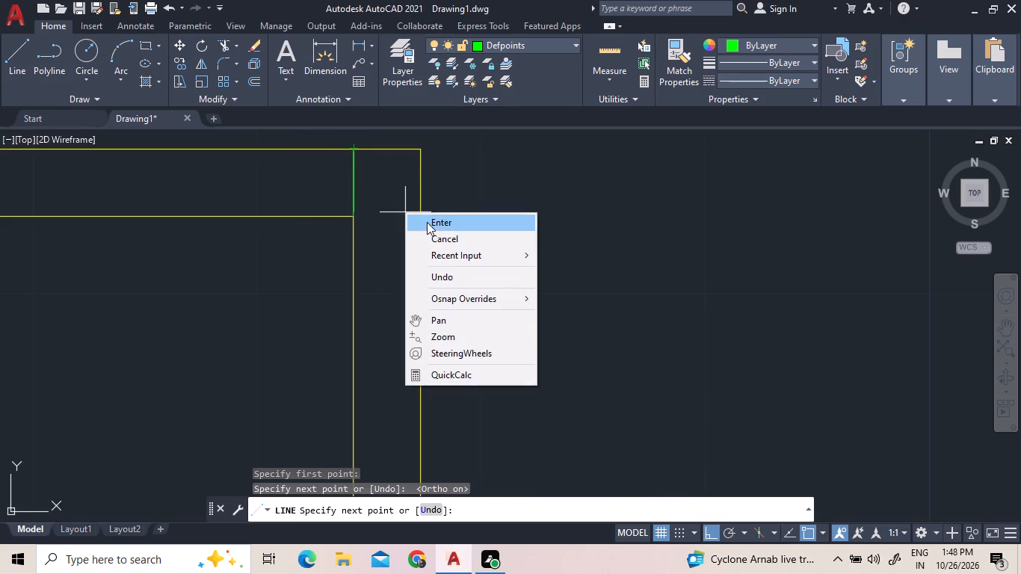
click(427, 222)
Offset the short green line 0.1 to the left within the top partition, and finish the Offset command.
click(380, 197)
click(330, 152)
click(257, 84)
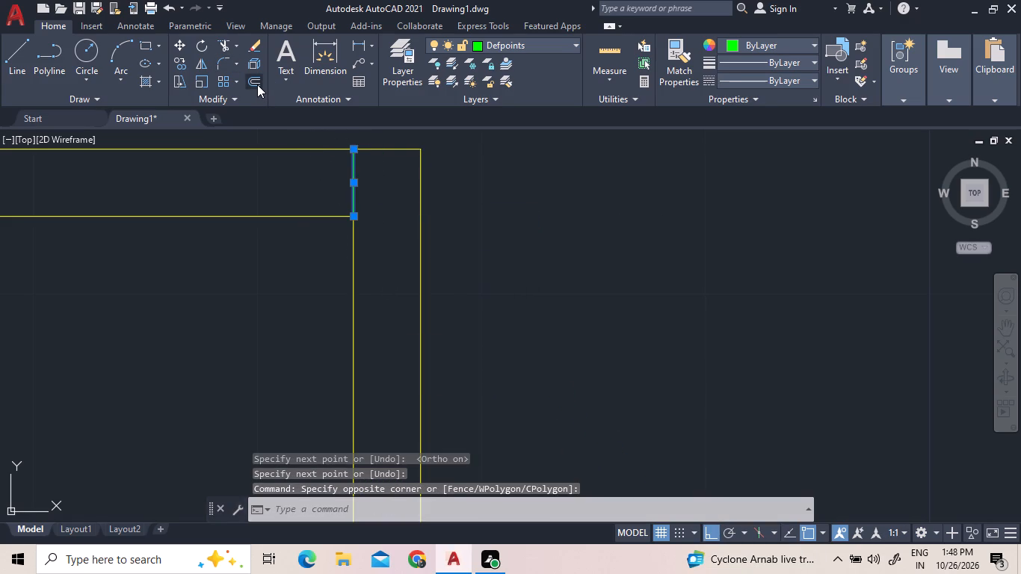
text(0.1)
key(Return)
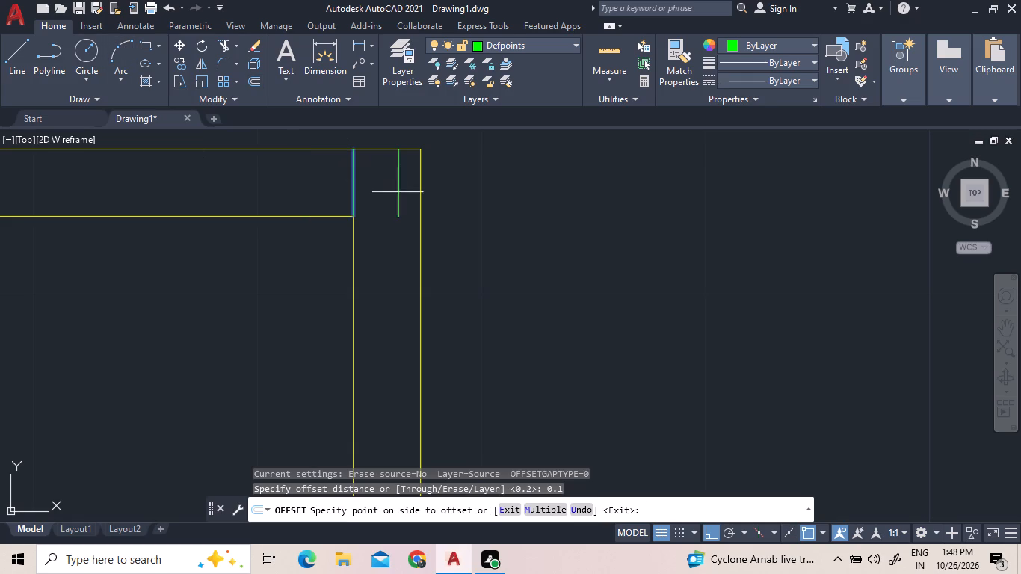
click(315, 195)
scroll(325, 279, down, 5)
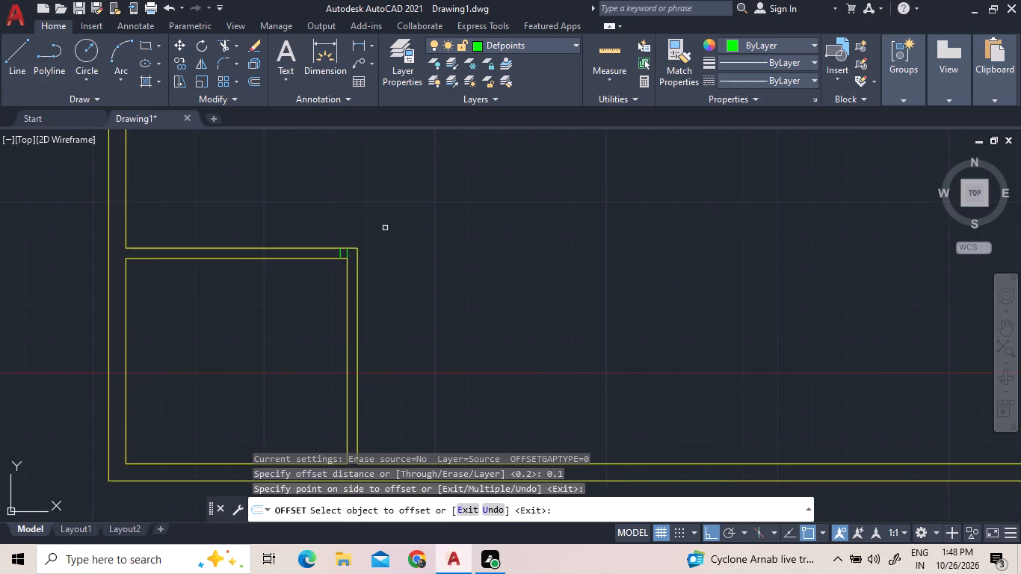
scroll(385, 228, down, 2)
right_click(389, 224)
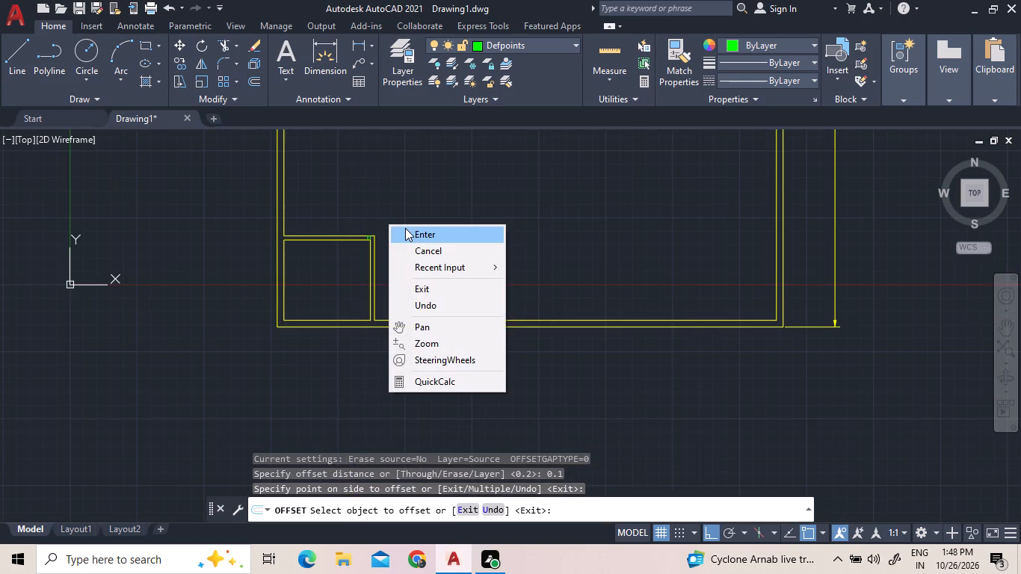
click(405, 228)
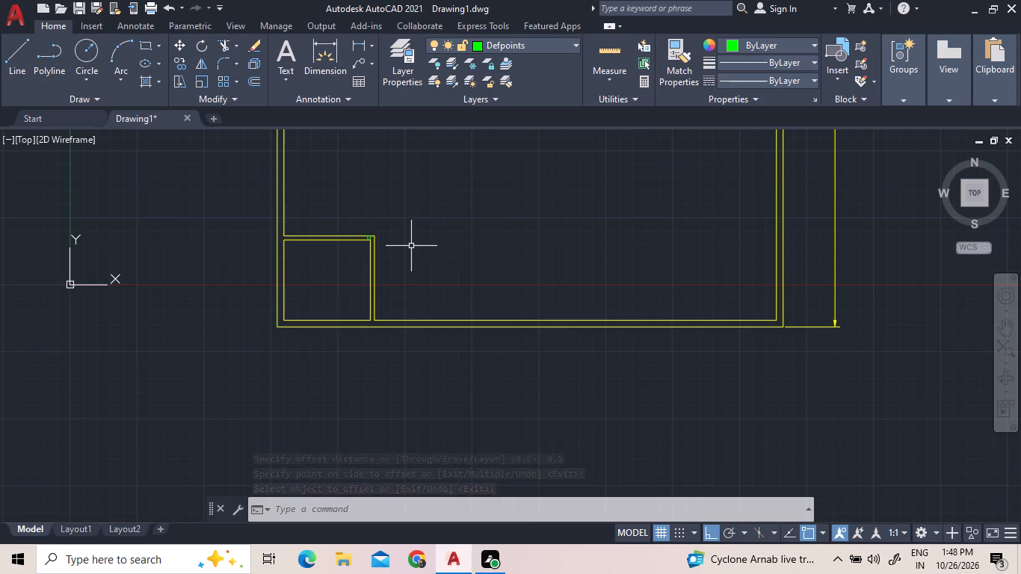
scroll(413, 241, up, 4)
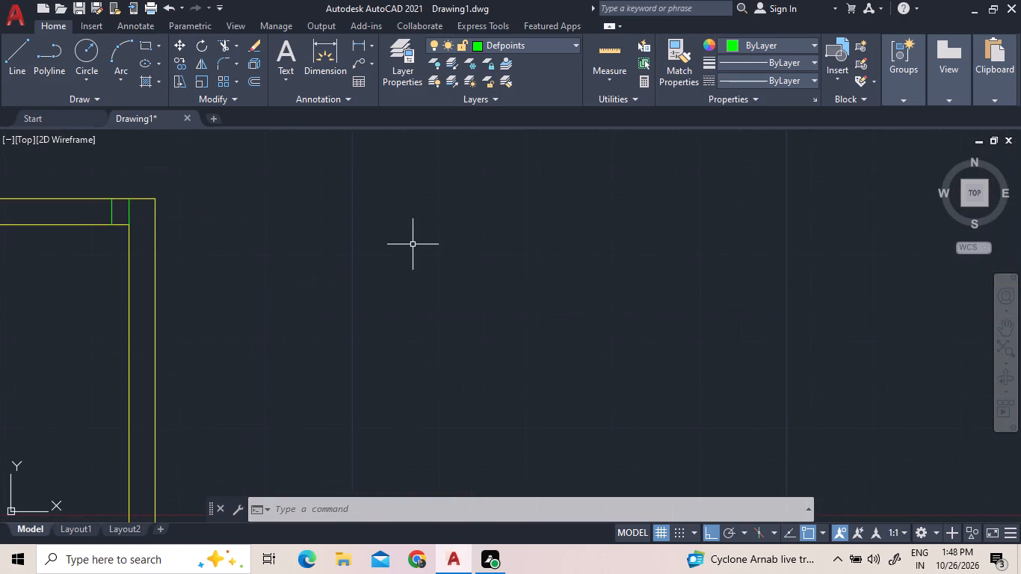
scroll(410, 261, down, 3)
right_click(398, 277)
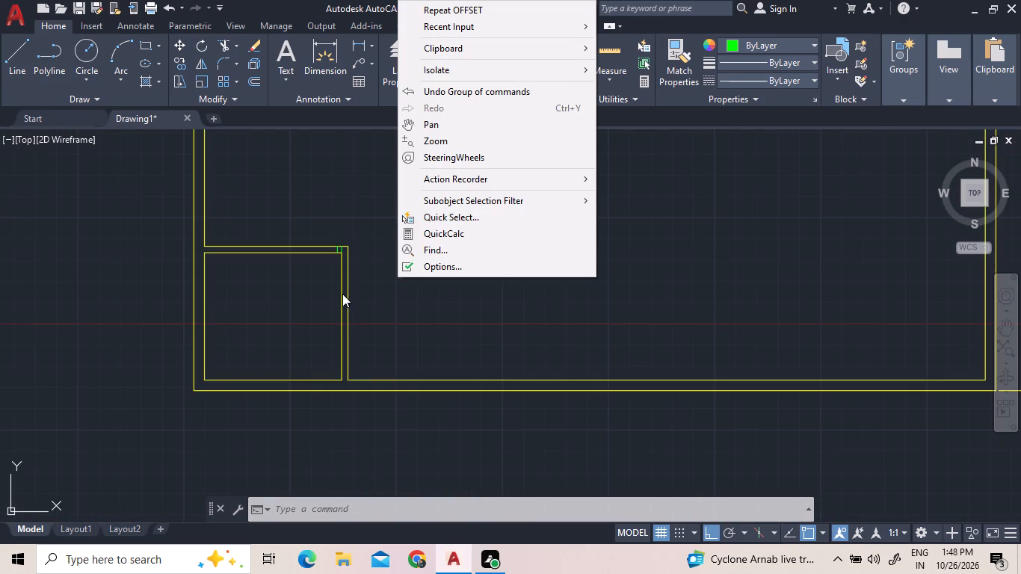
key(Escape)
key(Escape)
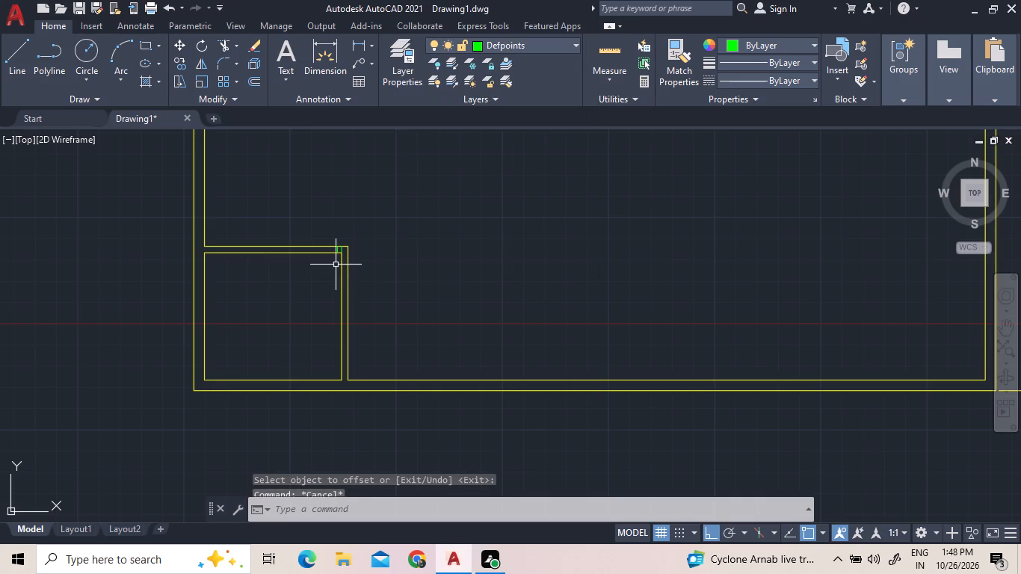
Insert a Door - Metric block from the Architectural tool palette near the small room, and close the tool palettes.
key(t)
key(p)
key(Return)
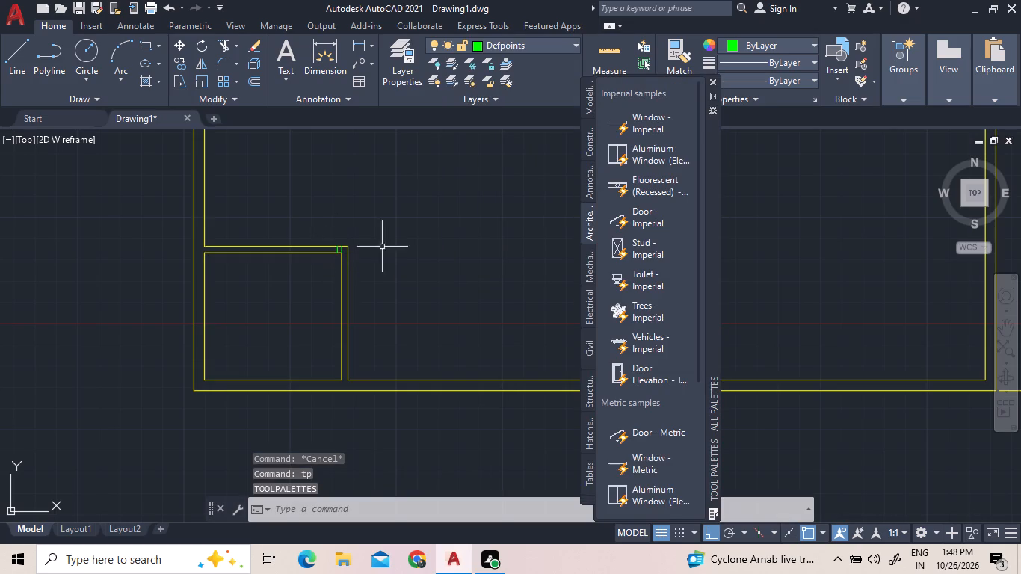
drag(661, 431, 280, 297)
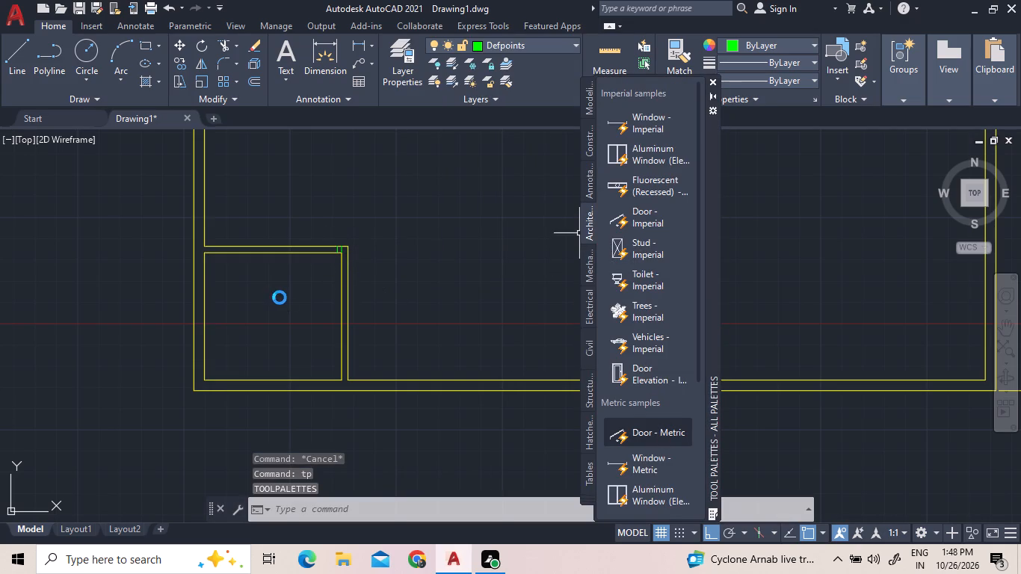
drag(280, 297, 275, 297)
scroll(297, 307, down, 3)
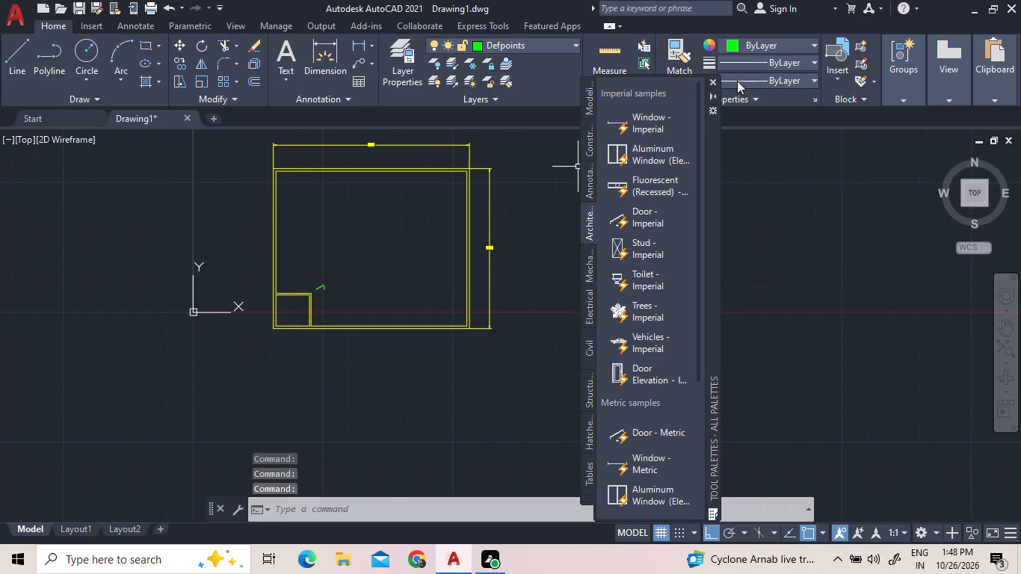
click(712, 81)
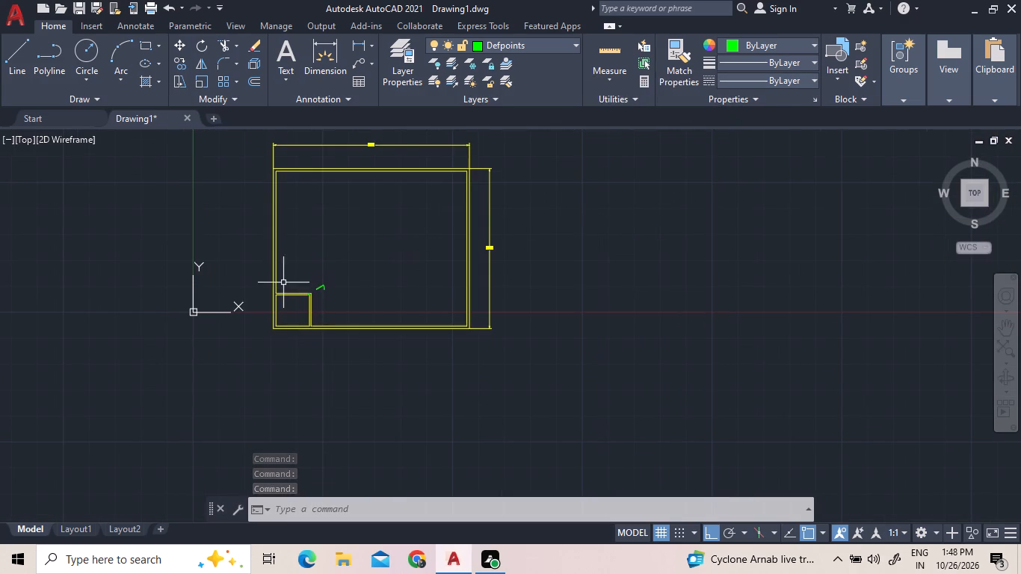
Set the inserted door's opening angle so its leaf stands perpendicular to the door opening.
scroll(303, 303, up, 3)
click(360, 253)
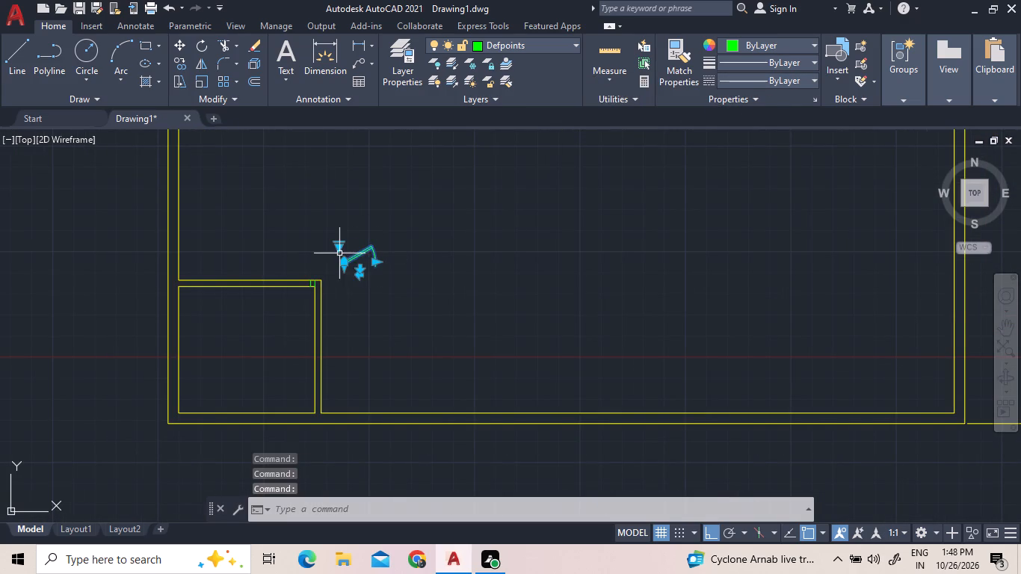
click(341, 250)
click(337, 249)
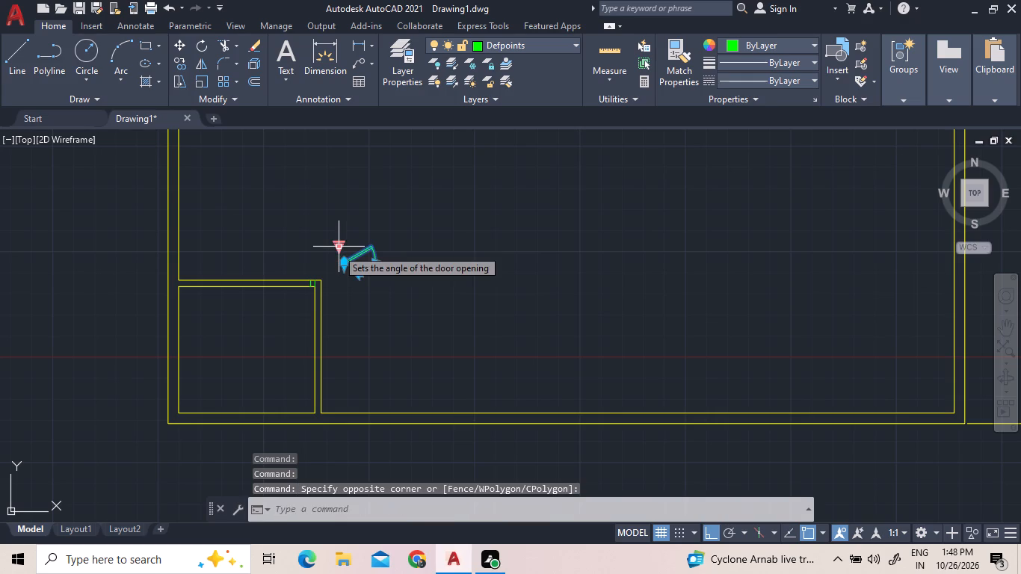
click(337, 249)
click(363, 306)
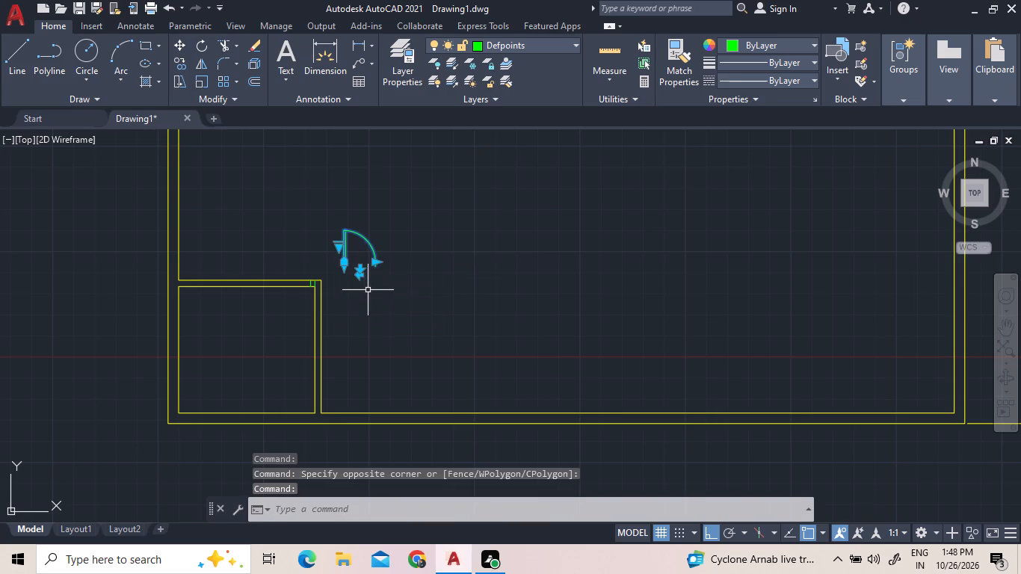
Stretch the door's width about 0.2 outward on the side opposite the hinge.
scroll(365, 288, up, 3)
click(401, 183)
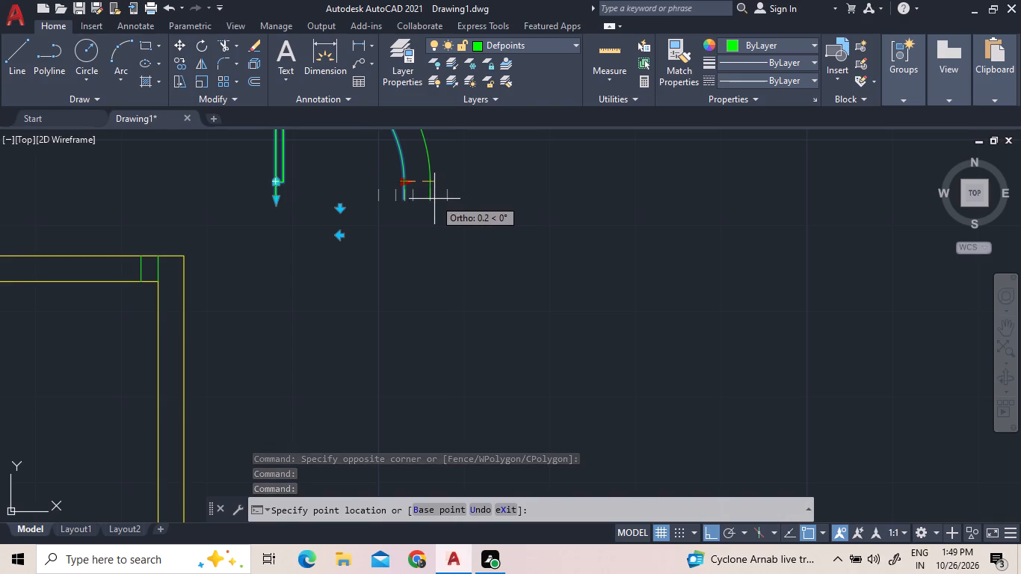
click(434, 199)
Flip the door both vertically and horizontally so it swings downward with its hinge on the right.
click(341, 211)
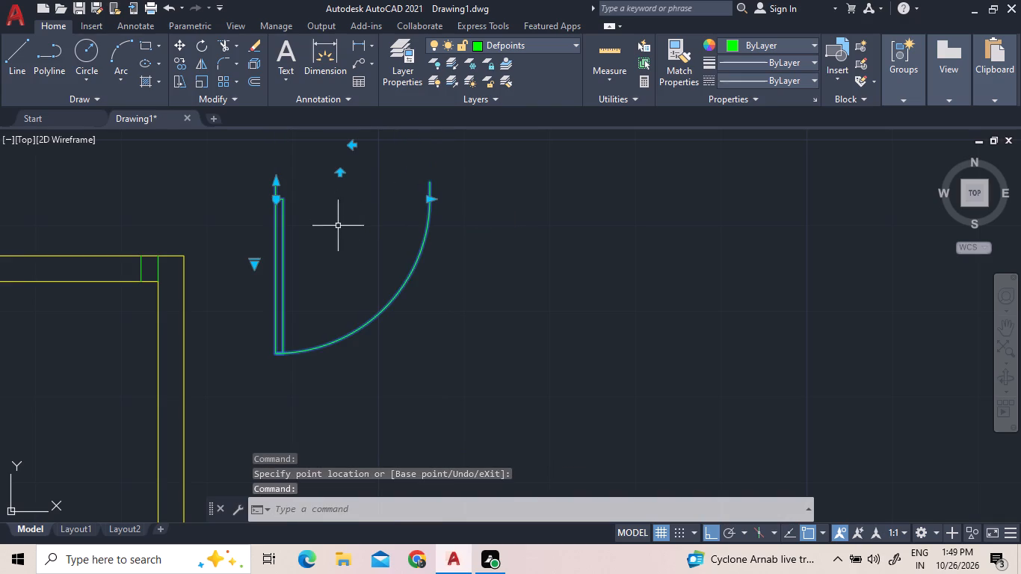
click(351, 146)
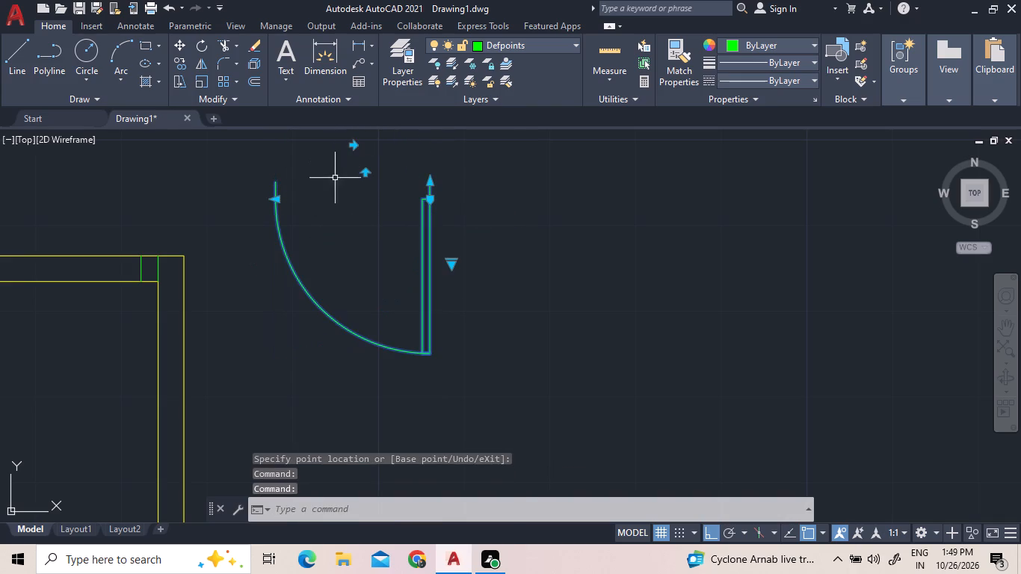
Move the door by its upper hinge-side corner to the top end of the left green line in the top partition.
right_click(348, 191)
click(424, 295)
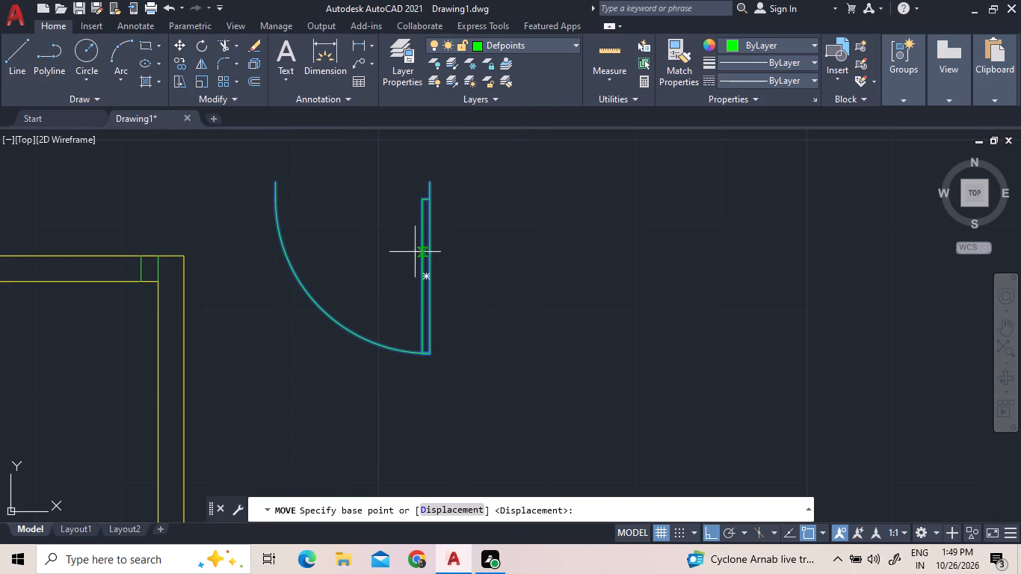
click(428, 184)
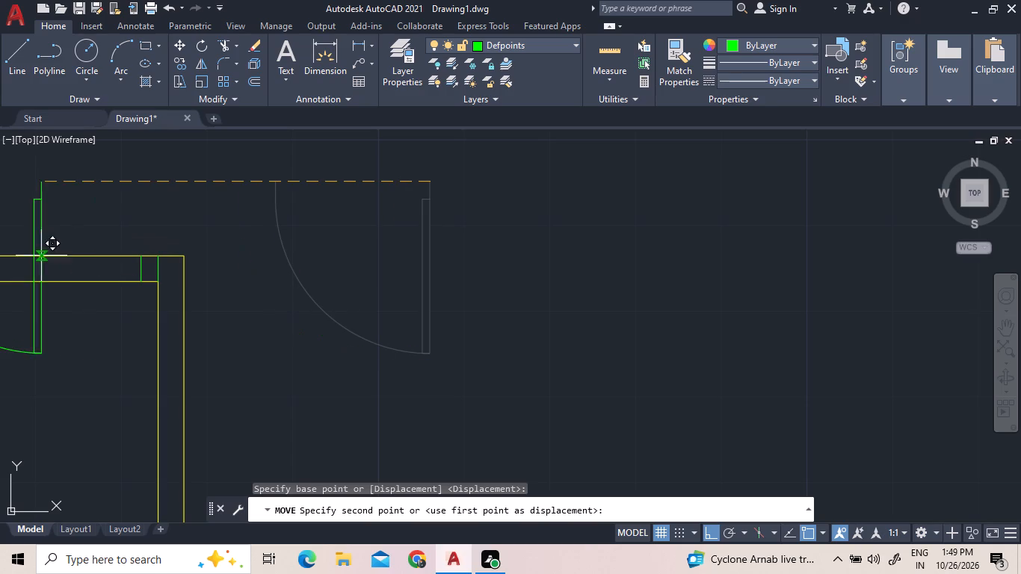
click(141, 257)
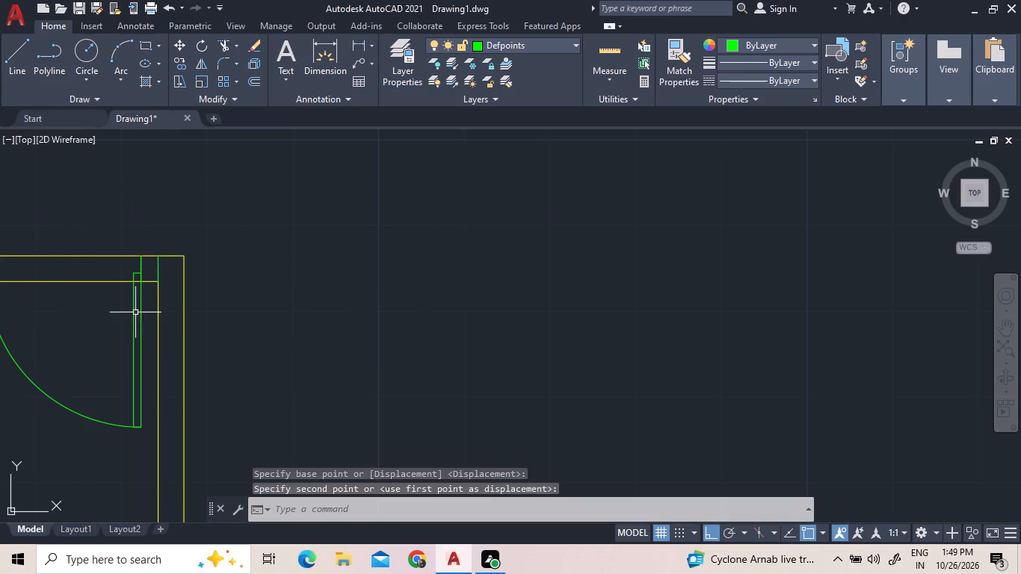
scroll(282, 317, down, 3)
scroll(233, 348, up, 3)
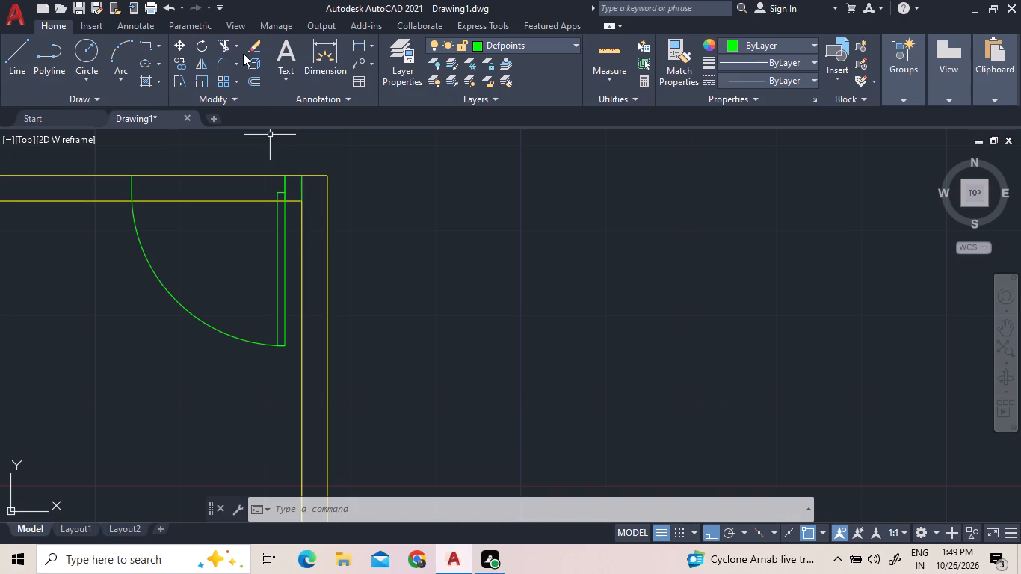
Trim both top partition wall lines across the door opening and remove the leftover green line beside the hinge.
click(223, 46)
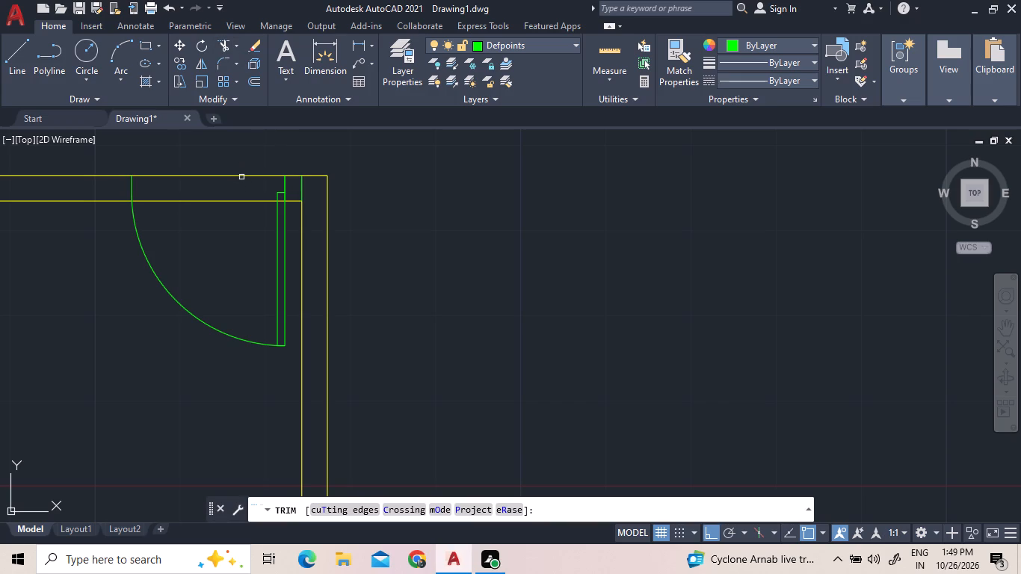
click(243, 173)
click(234, 226)
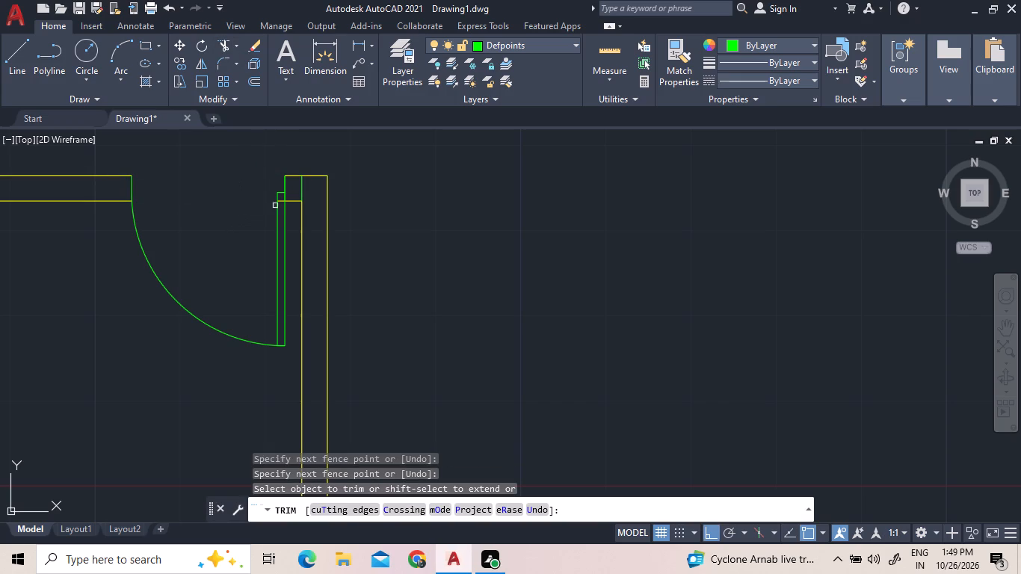
click(280, 200)
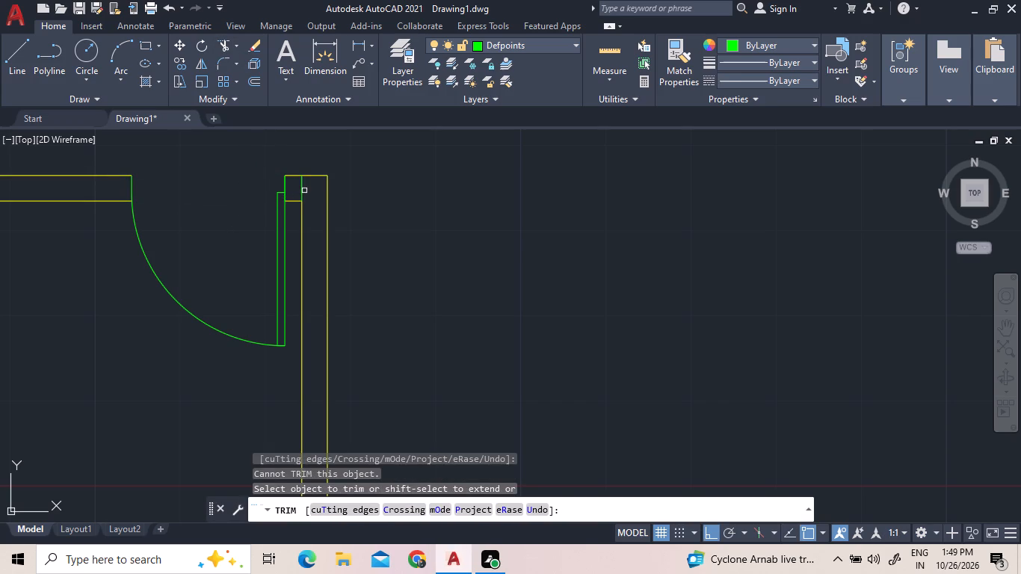
click(304, 191)
click(300, 191)
scroll(301, 189, down, 1)
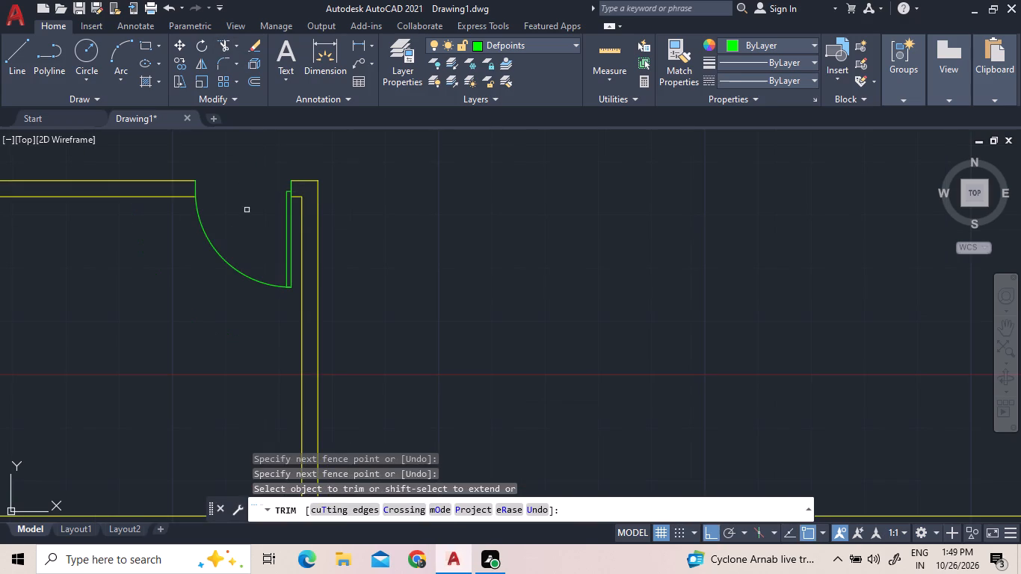
right_click(247, 213)
click(258, 227)
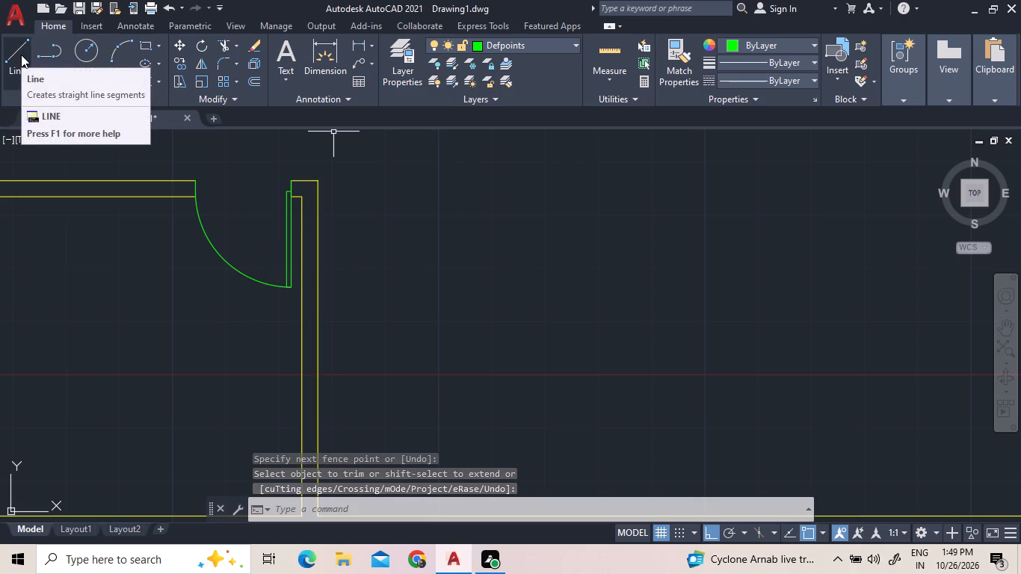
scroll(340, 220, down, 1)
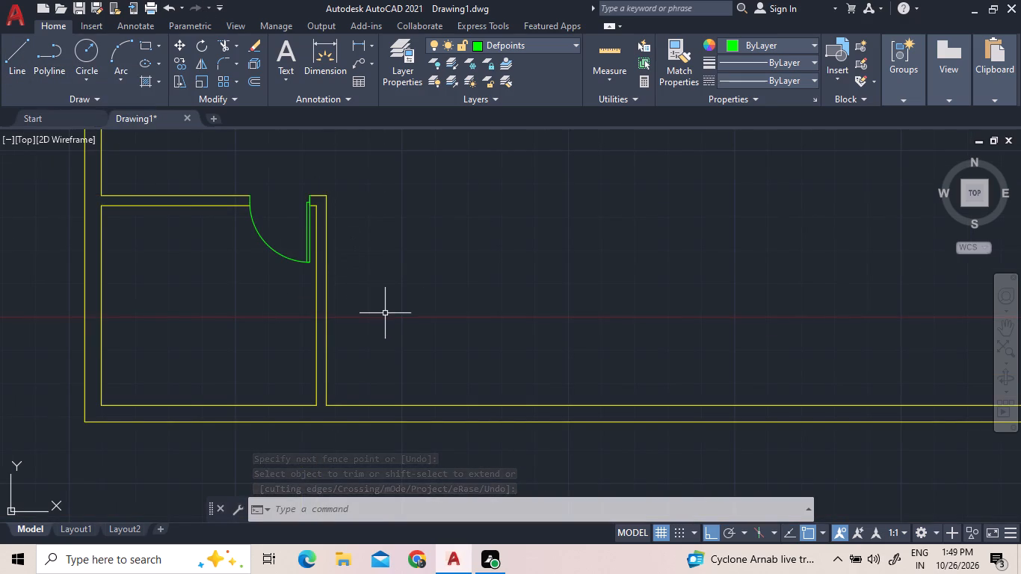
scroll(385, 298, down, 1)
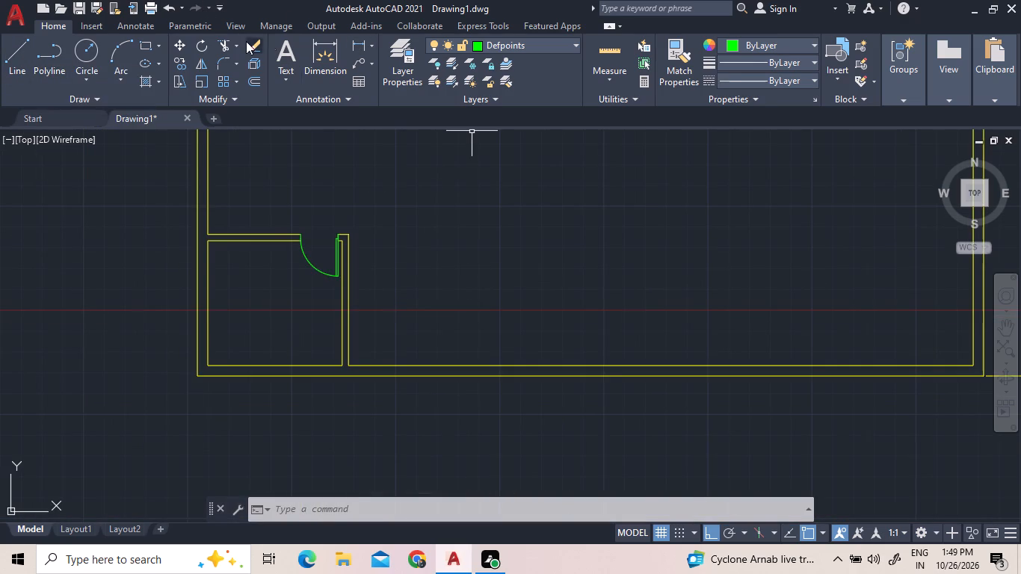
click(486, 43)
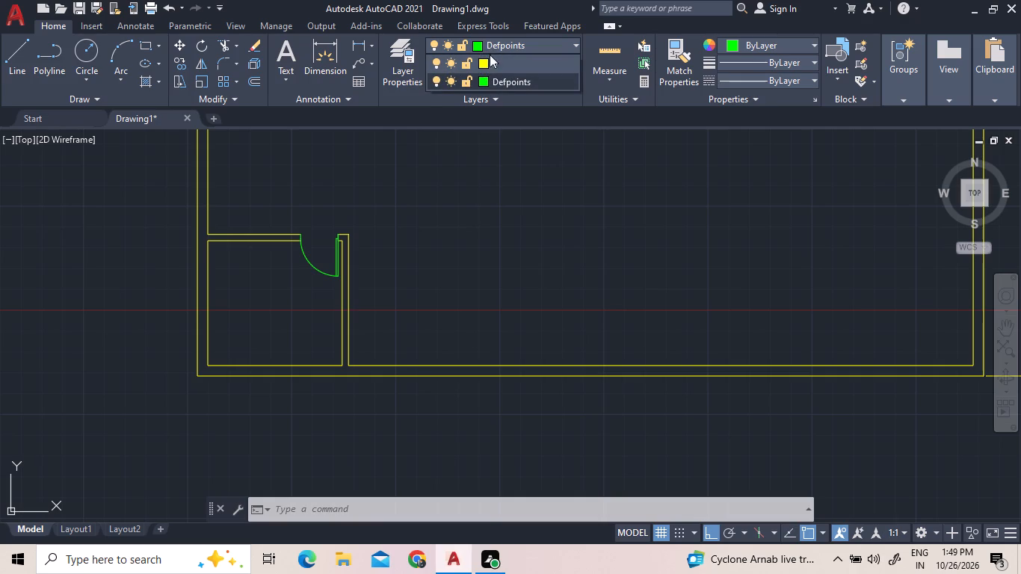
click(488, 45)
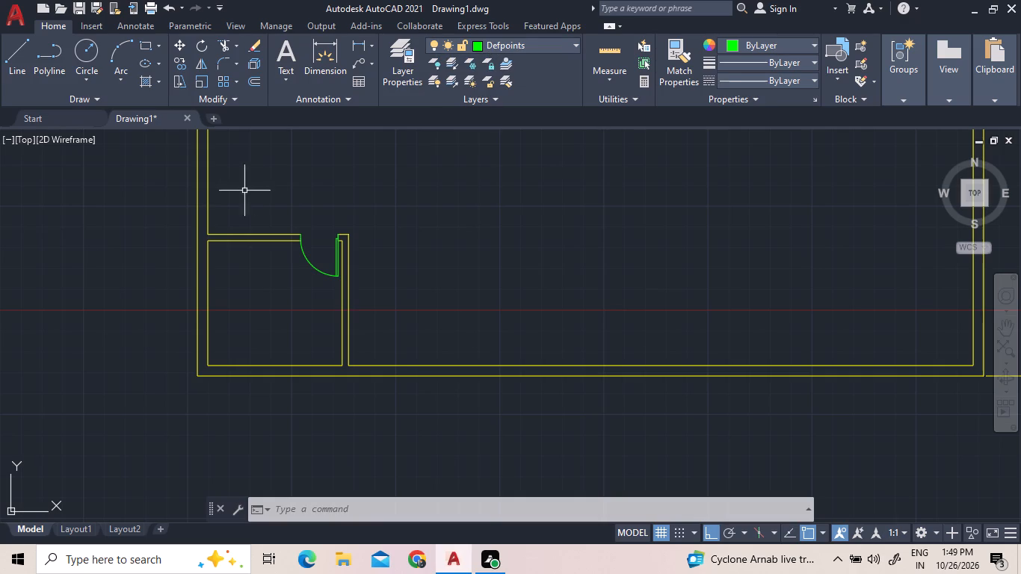
Draw a window rectangle 0.25 long by 1.0 wide within the left outer wall of the small room, extending downward from its outer face.
scroll(206, 337, up, 2)
scroll(197, 294, down, 2)
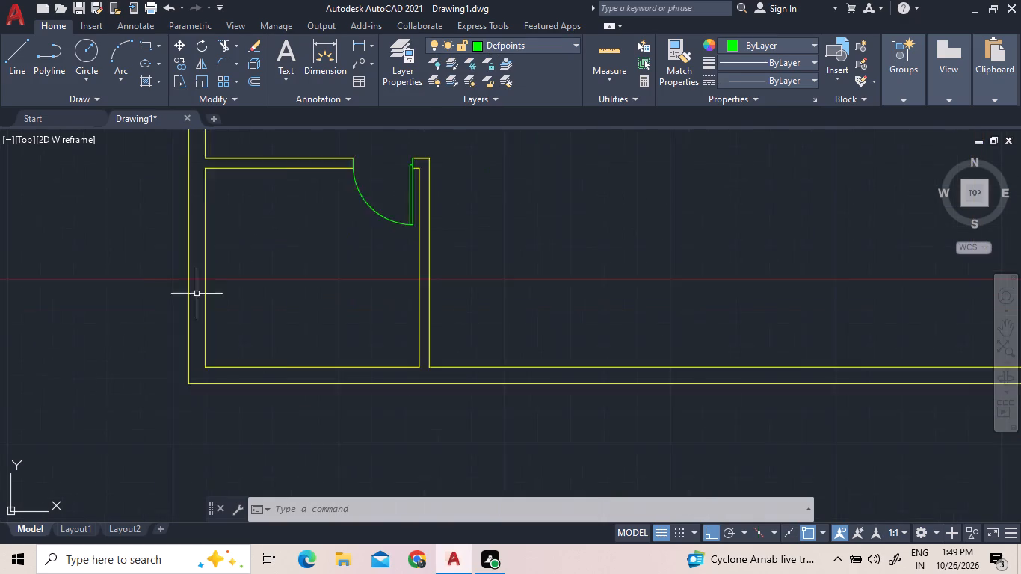
scroll(194, 251, up, 2)
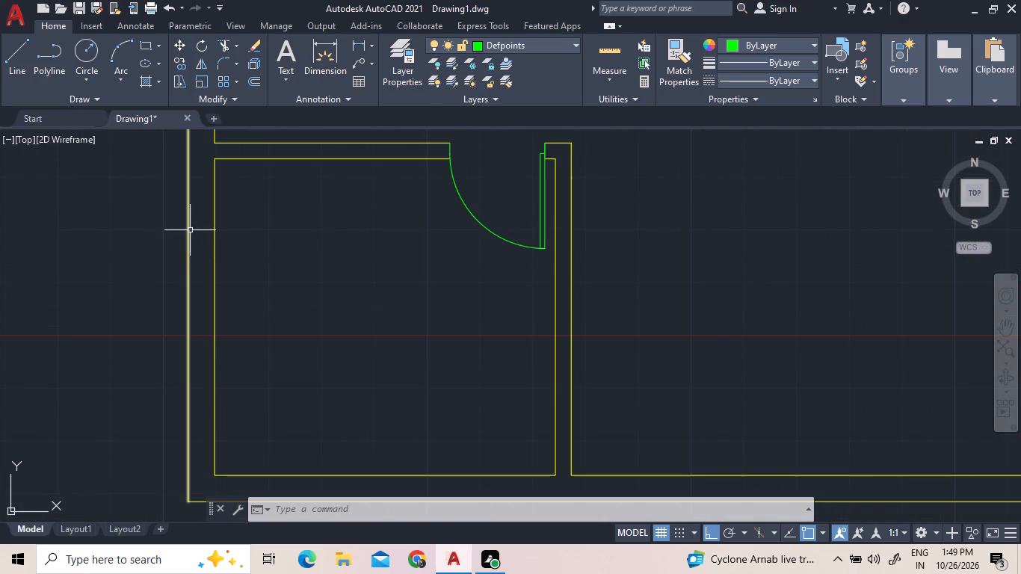
scroll(192, 230, up, 1)
click(143, 40)
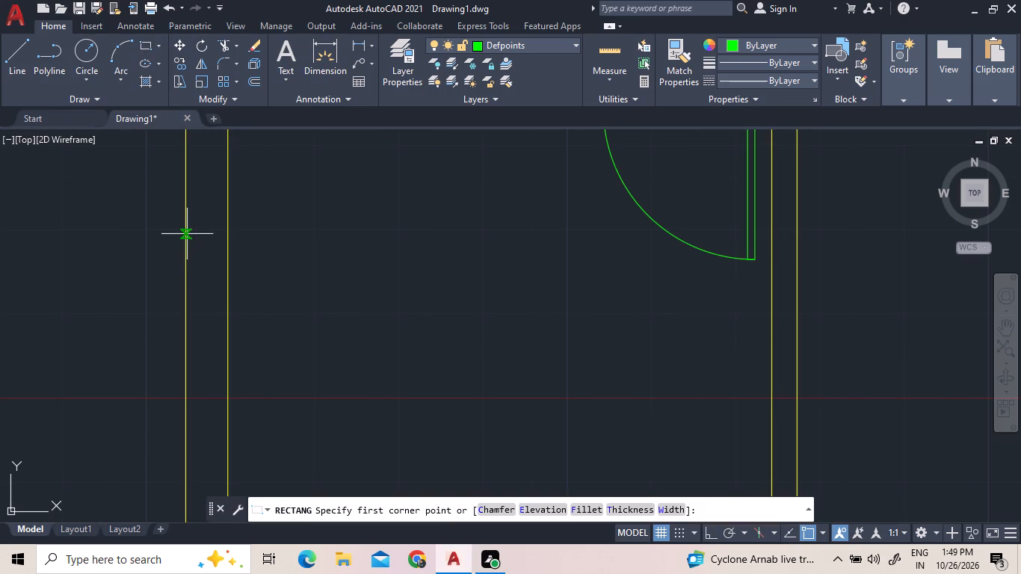
click(185, 229)
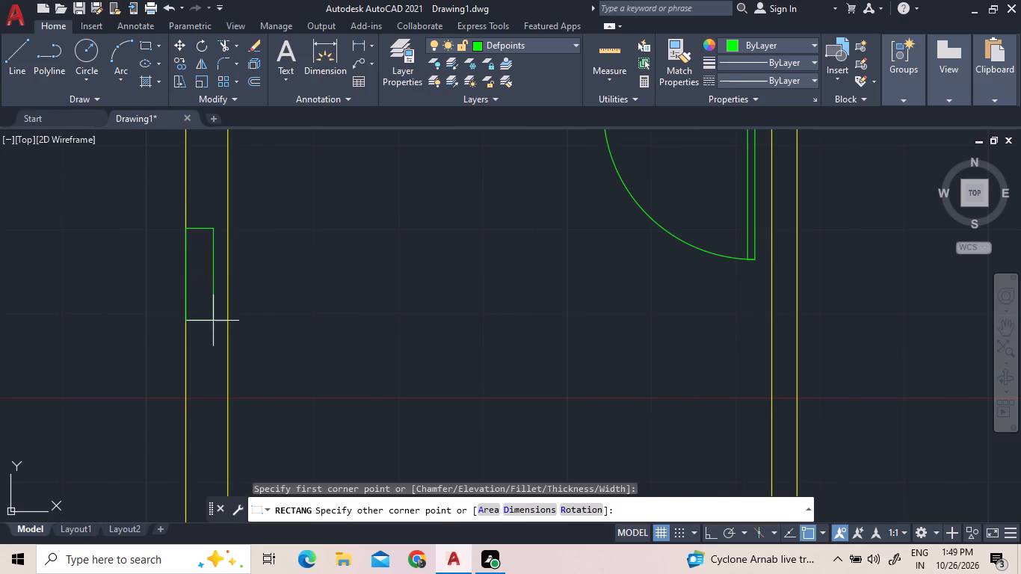
scroll(212, 328, down, 3)
scroll(208, 358, up, 2)
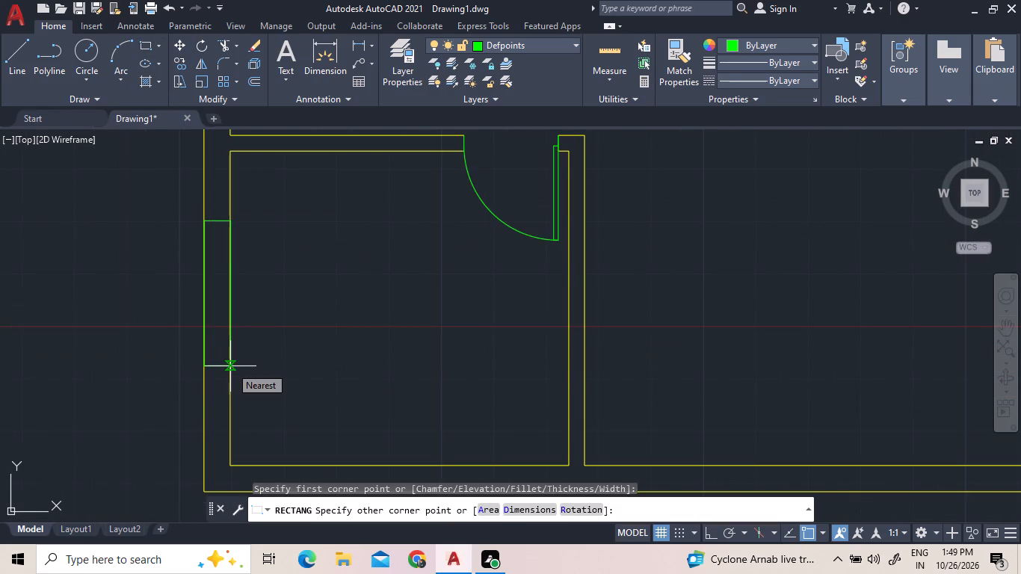
text(d)
key(space)
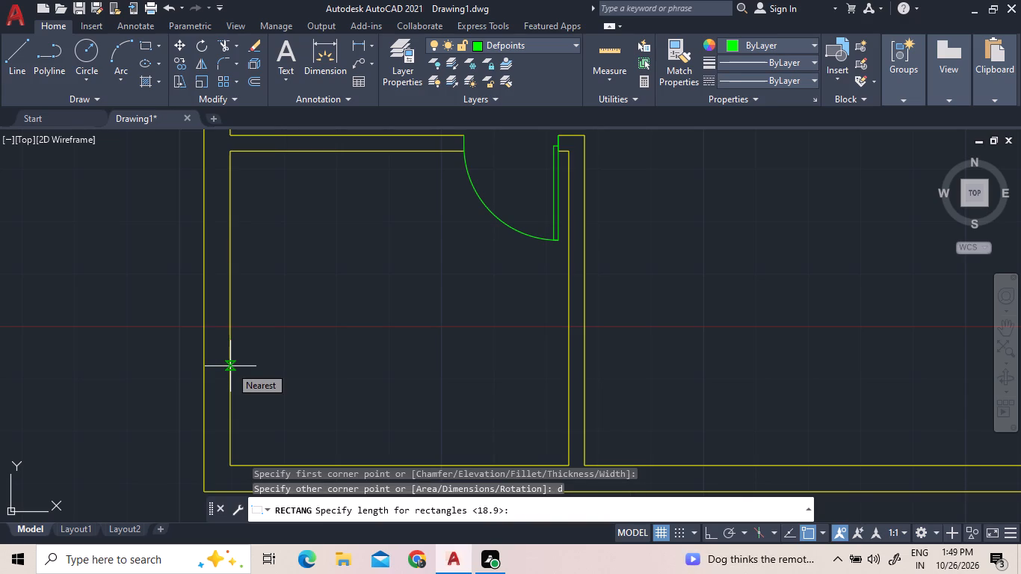
text(1.0)
key(BackSpace)
key(BackSpace)
key(BackSpace)
text(0.25)
key(Return)
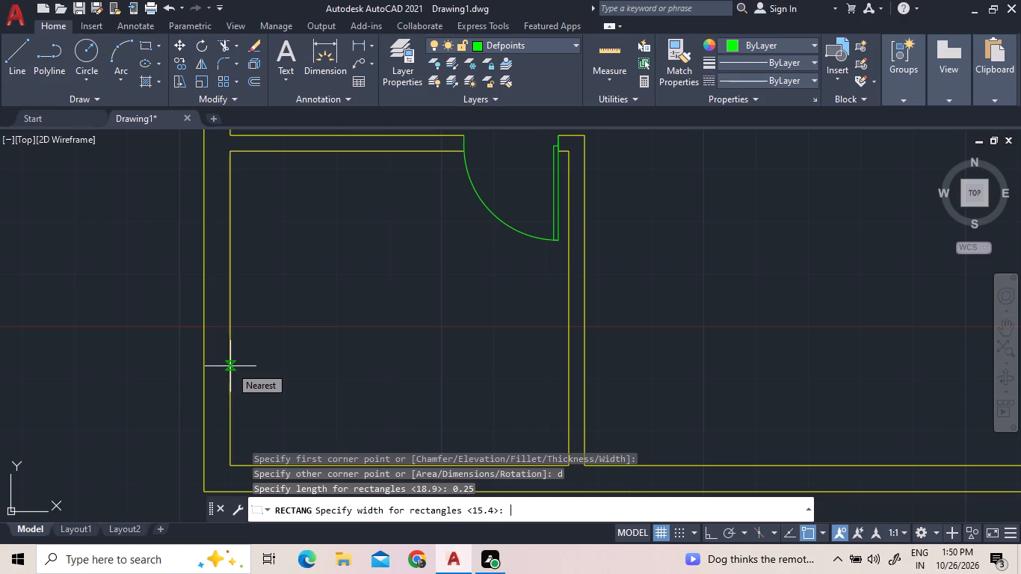
text(1.0)
key(Return)
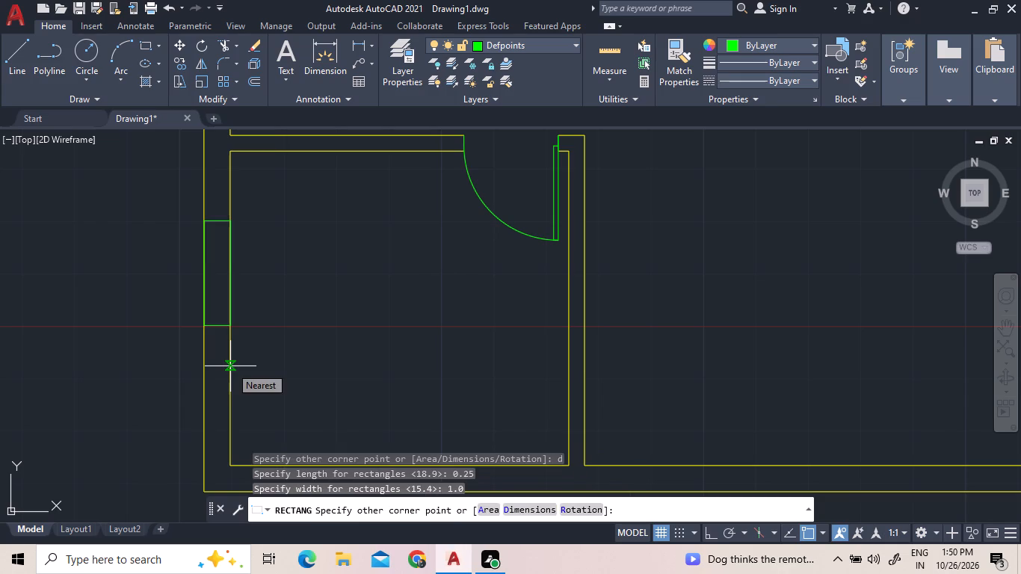
click(268, 265)
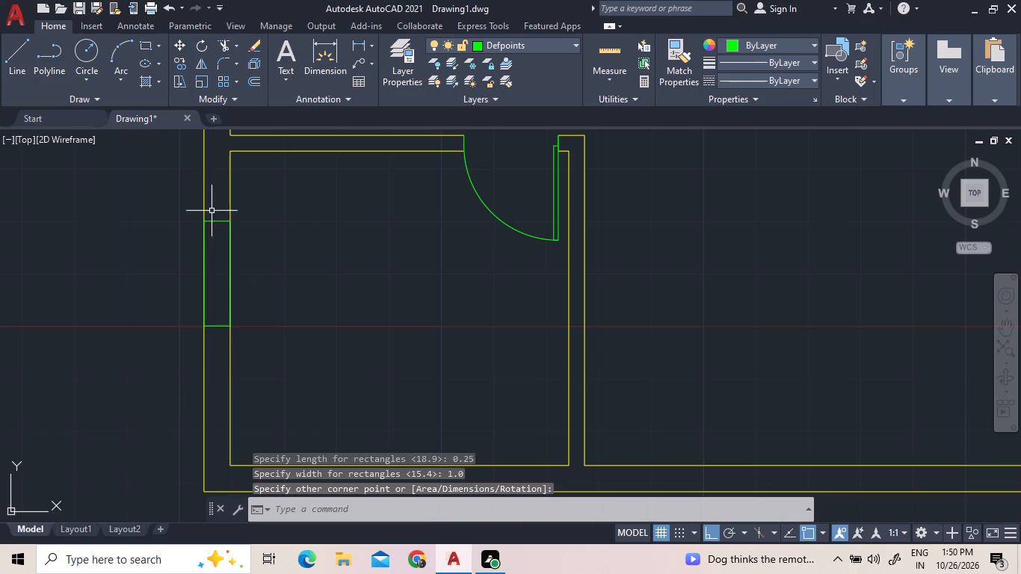
Move the window rectangle about 0.4 straight down along the left outer wall, using its top-edge midpoint as base.
click(217, 220)
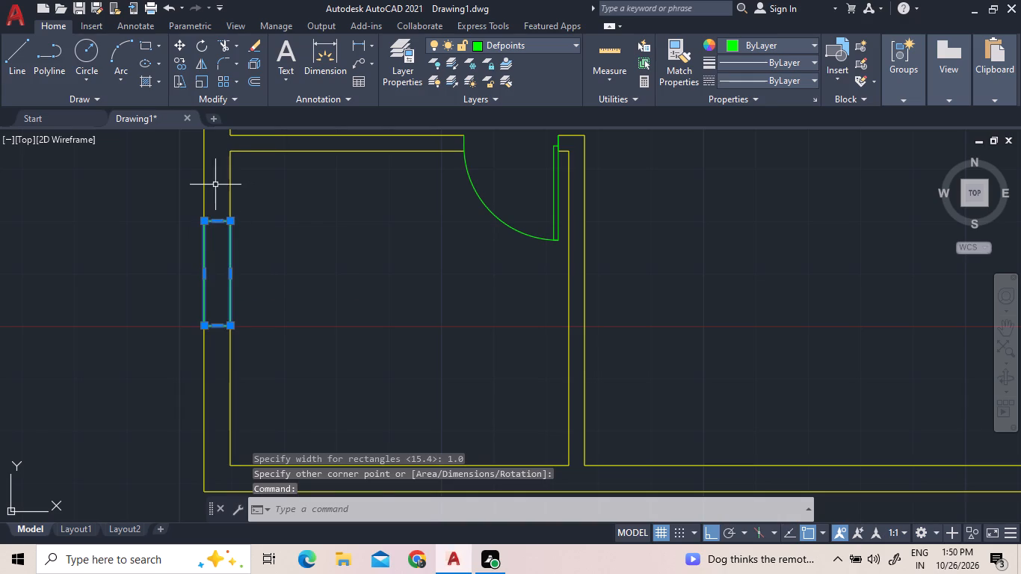
right_click(212, 184)
click(252, 291)
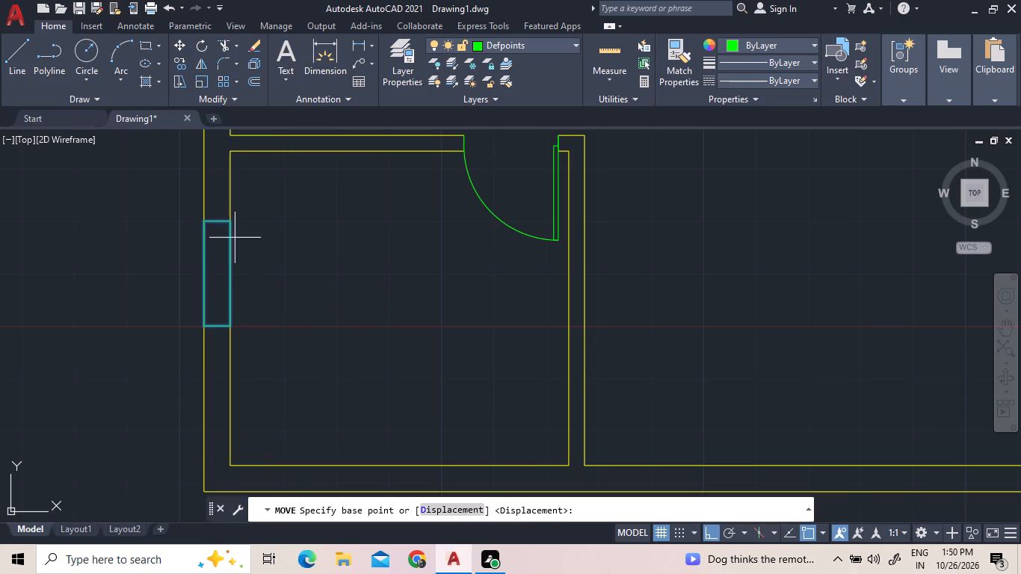
click(217, 222)
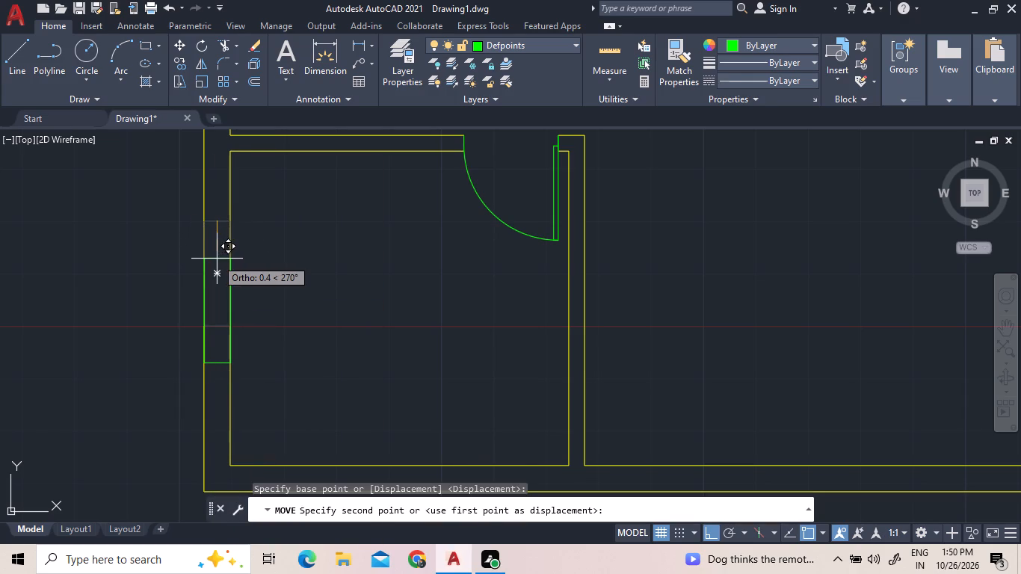
click(217, 259)
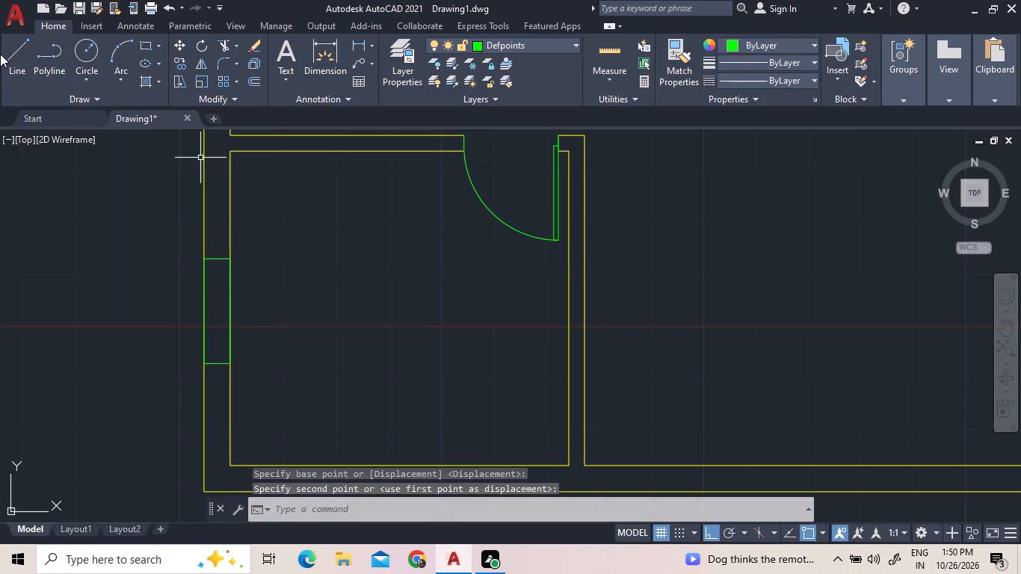
Draw a vertical centre line in the window rectangle from the midpoint of its top edge to its bottom edge.
click(20, 65)
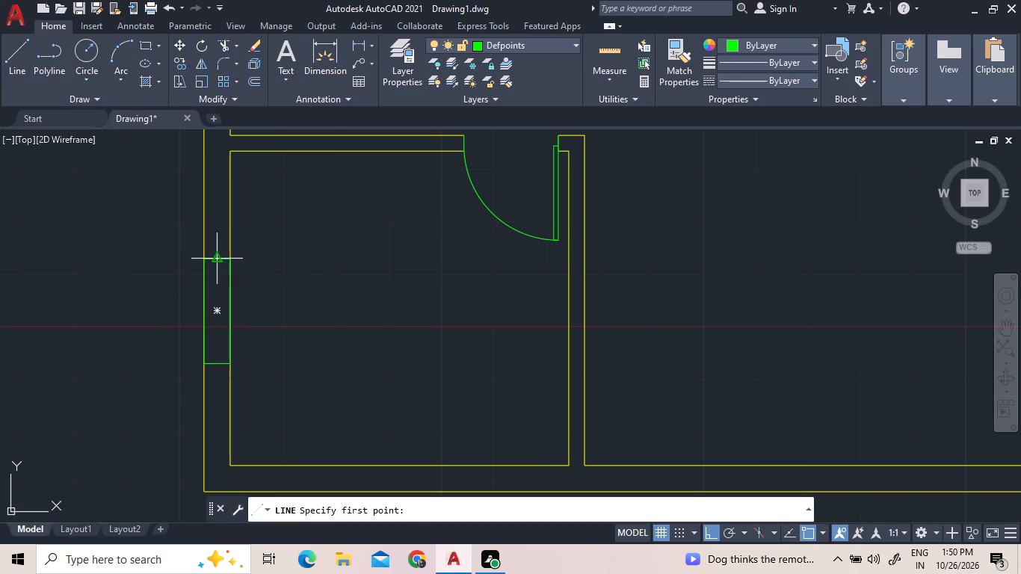
drag(216, 256, 216, 267)
click(218, 365)
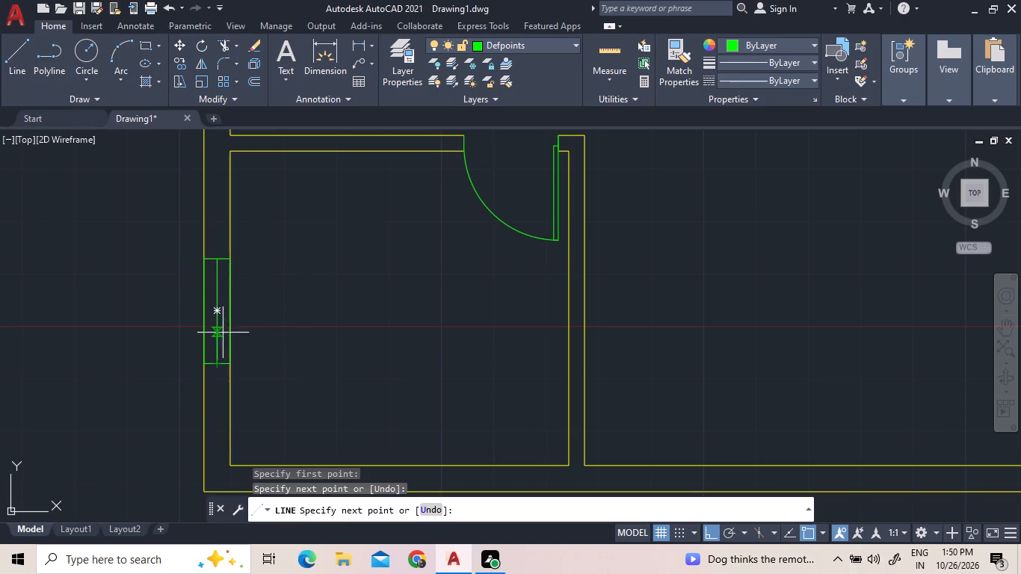
right_click(128, 268)
click(146, 280)
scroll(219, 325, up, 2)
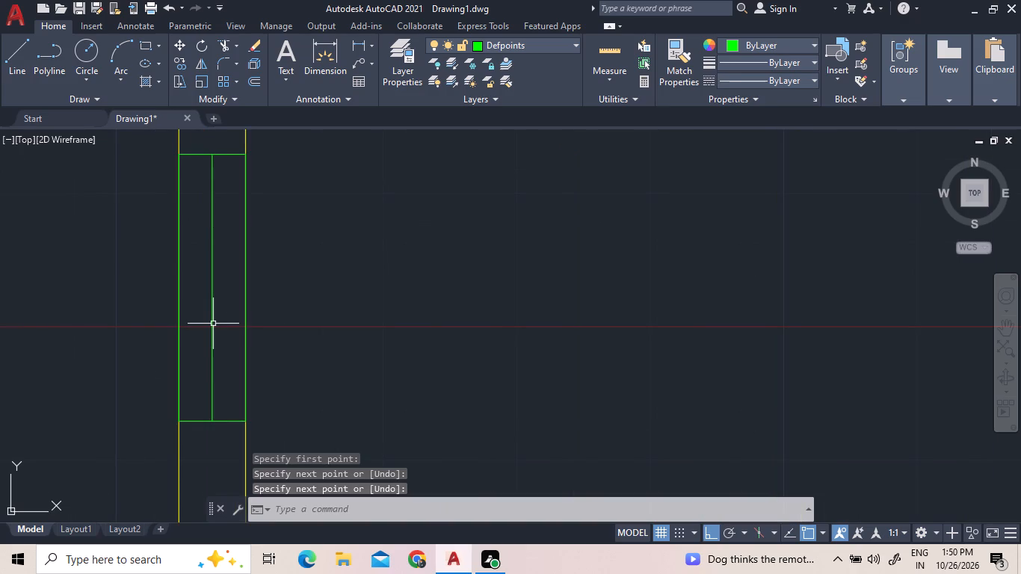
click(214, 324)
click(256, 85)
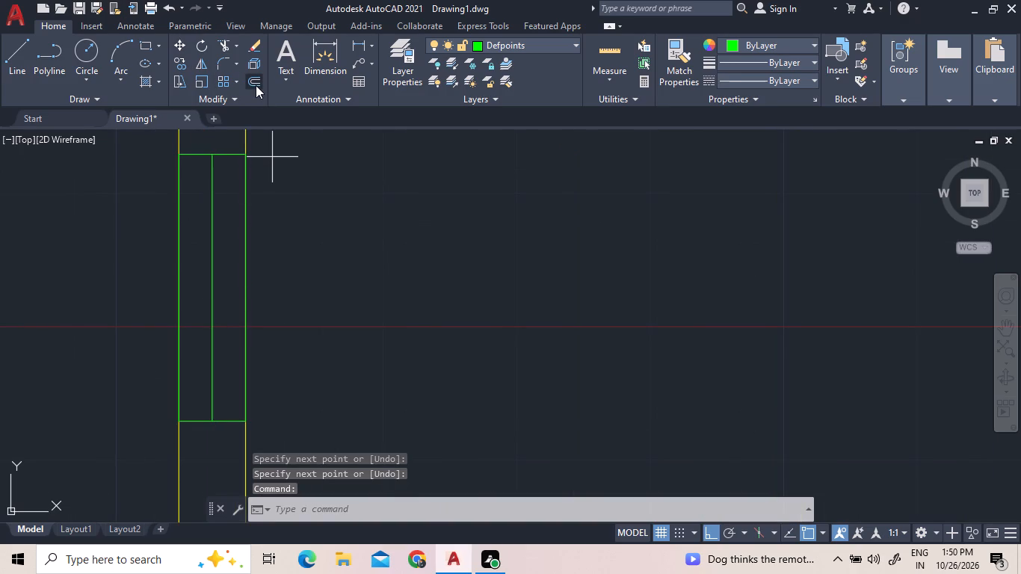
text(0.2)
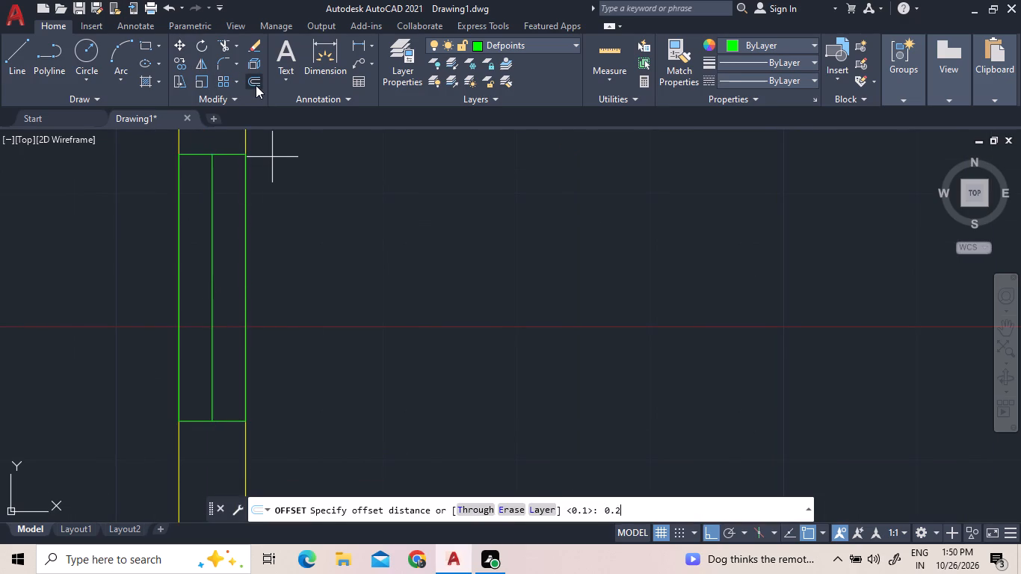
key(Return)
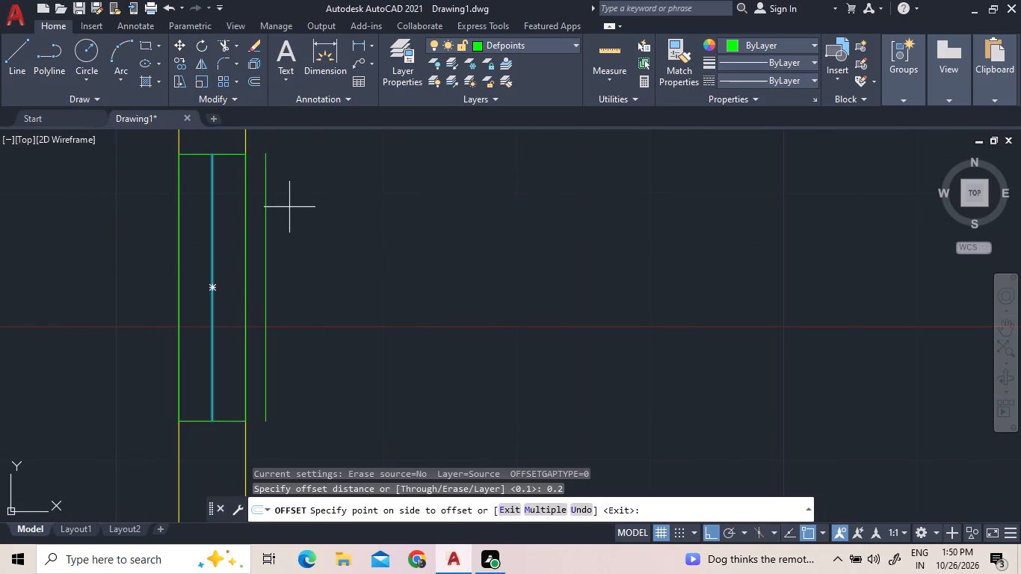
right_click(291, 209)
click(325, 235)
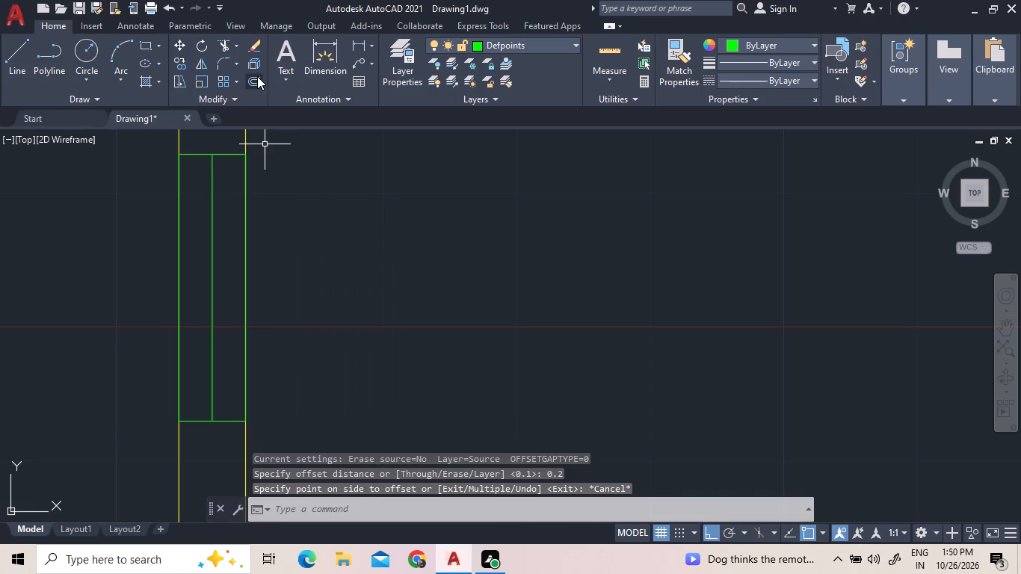
Offset the vertical centre line of the left-wall window by 0.05 to each side.
click(257, 76)
text(0.1)
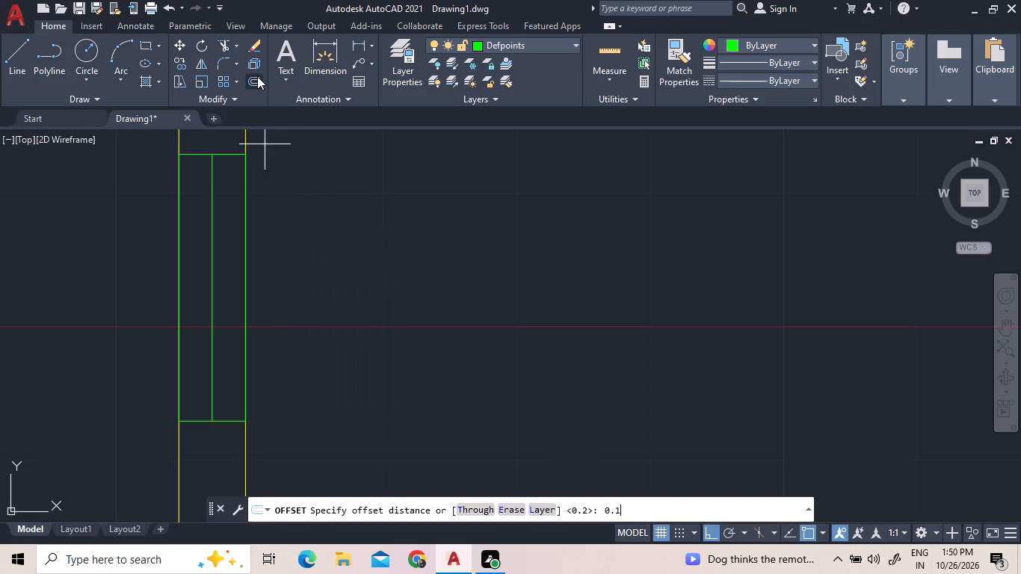
key(BackSpace)
text(.0)
key(BackSpace)
key(BackSpace)
text(05)
key(Return)
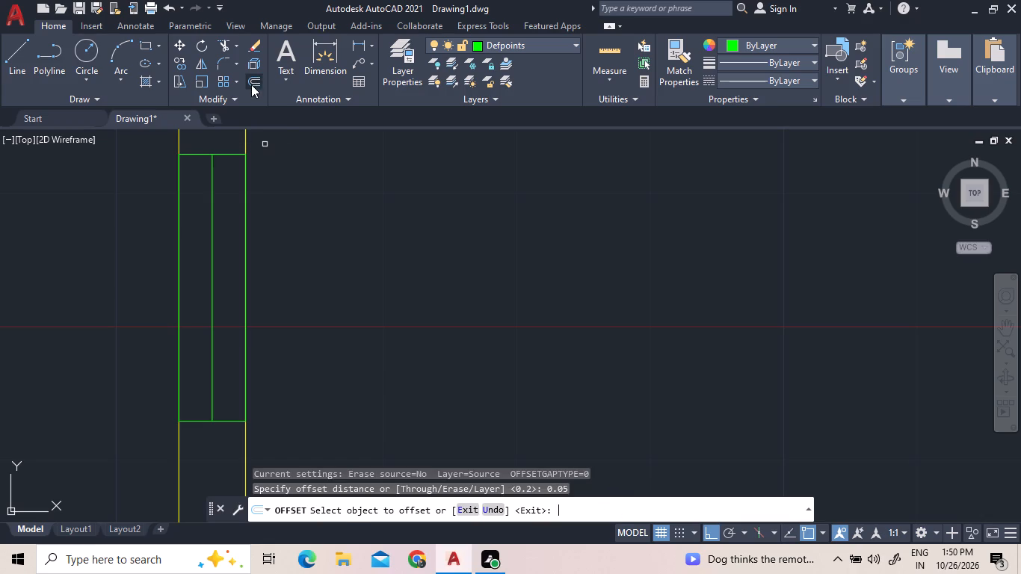
click(215, 209)
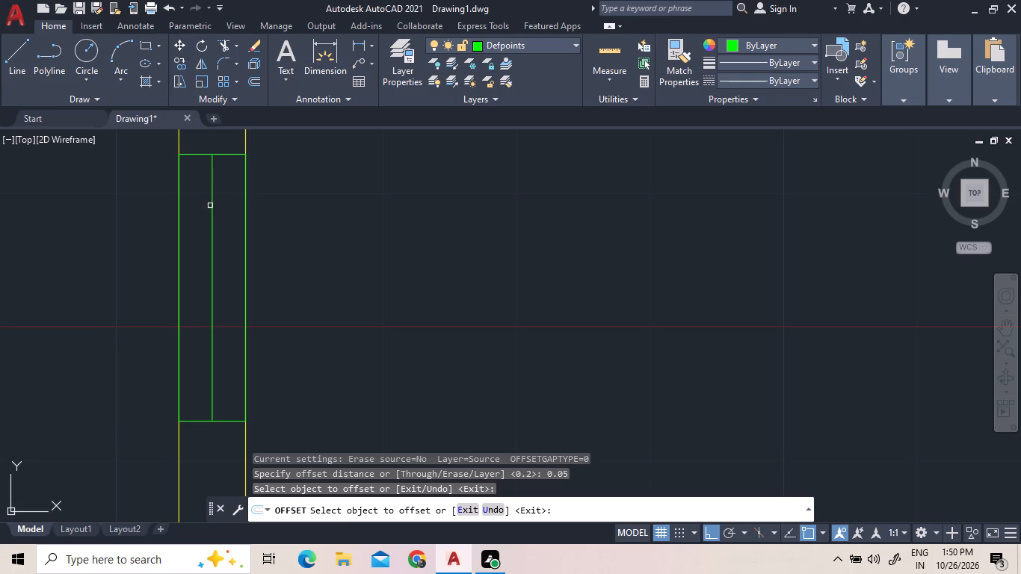
click(214, 205)
click(222, 210)
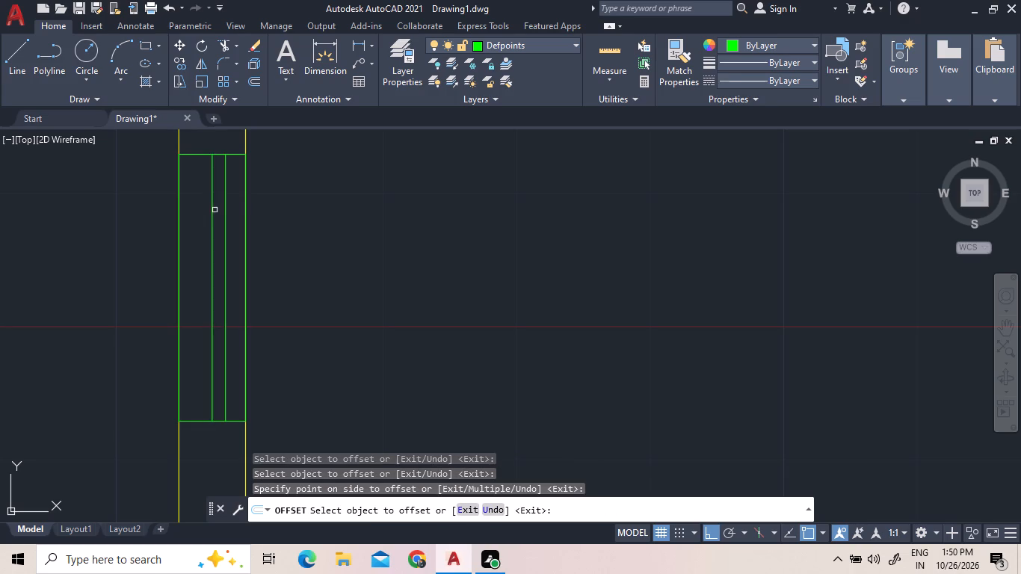
click(213, 212)
click(197, 213)
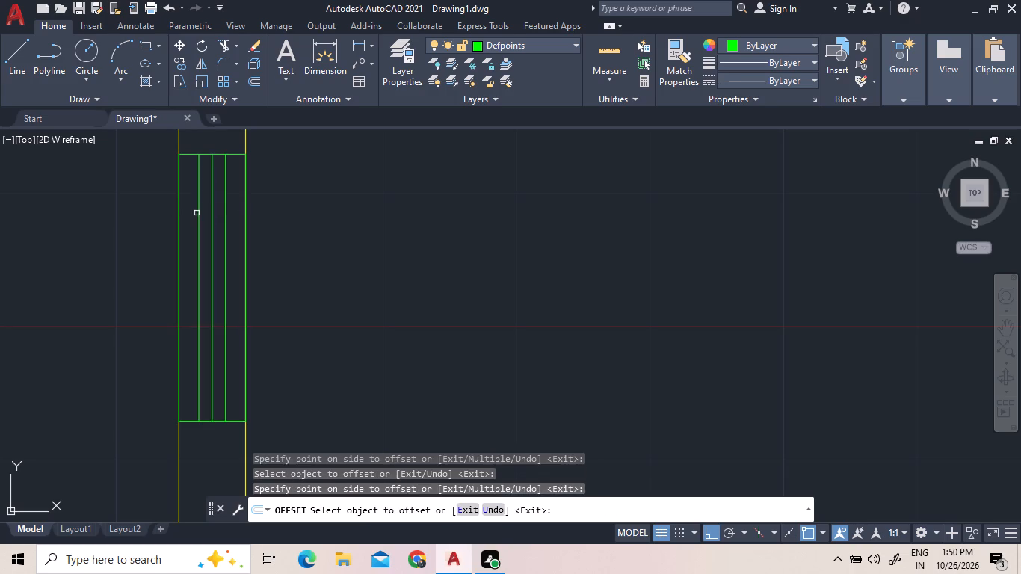
scroll(232, 231, down, 3)
right_click(302, 235)
click(315, 240)
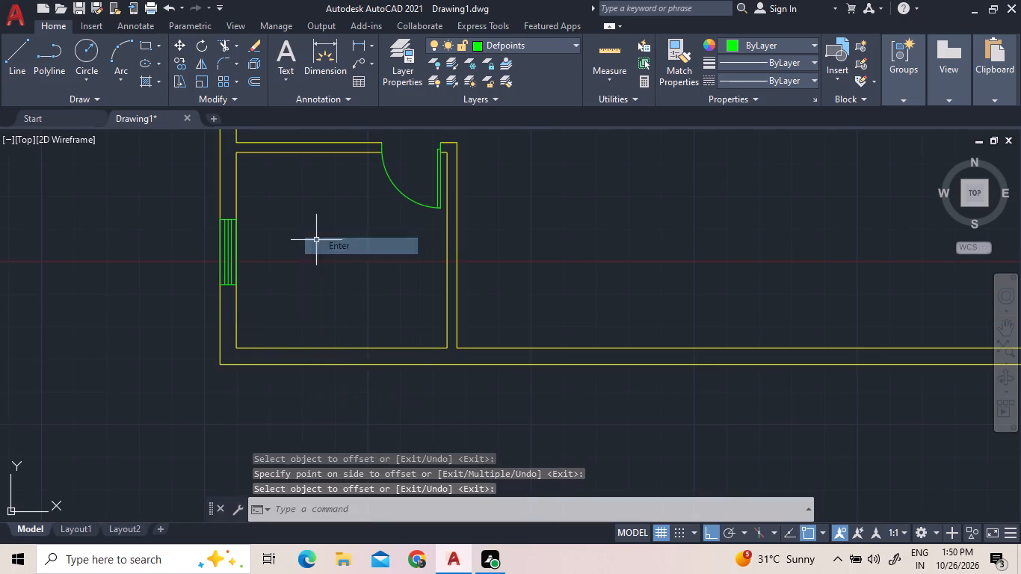
Draw a window rectangle 1.0 long by 0.25 wide within the small room's bottom outer wall, extending downward from its inner face.
middle_drag(428, 374, 307, 336)
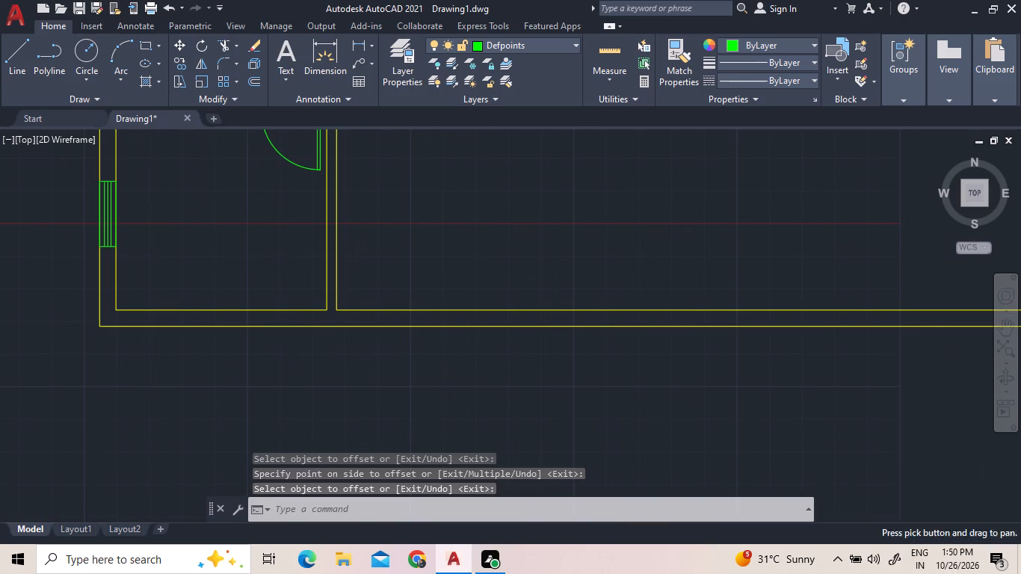
click(141, 43)
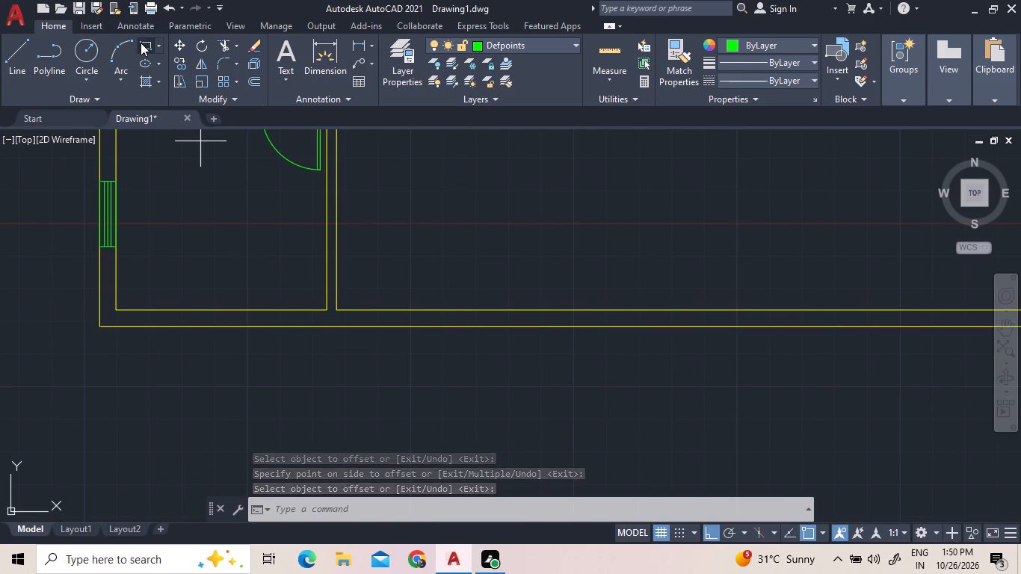
click(166, 309)
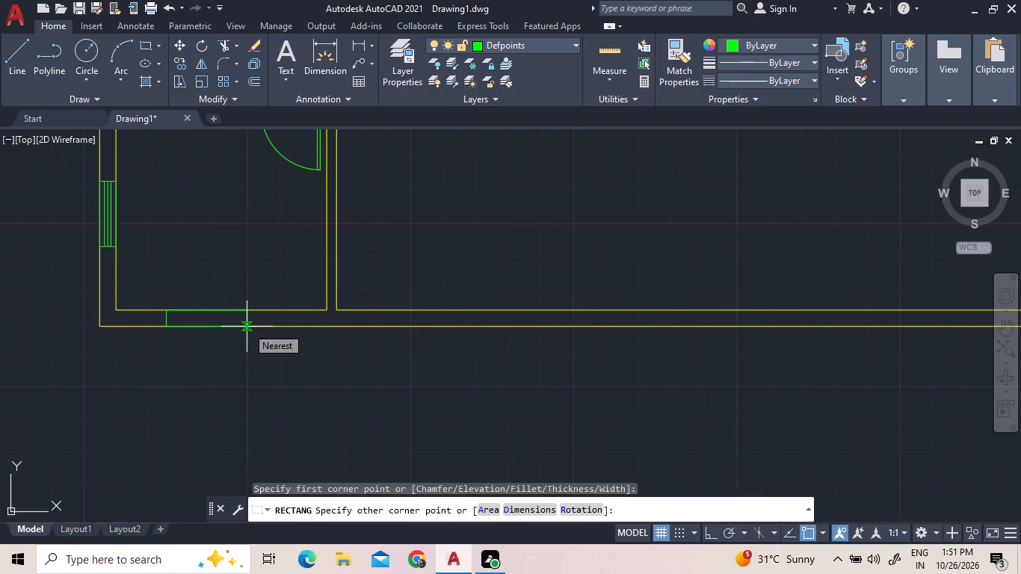
text(1.0)
key(BackSpace)
key(BackSpace)
key(BackSpace)
key(BackSpace)
text(d)
key(space)
text(1.0)
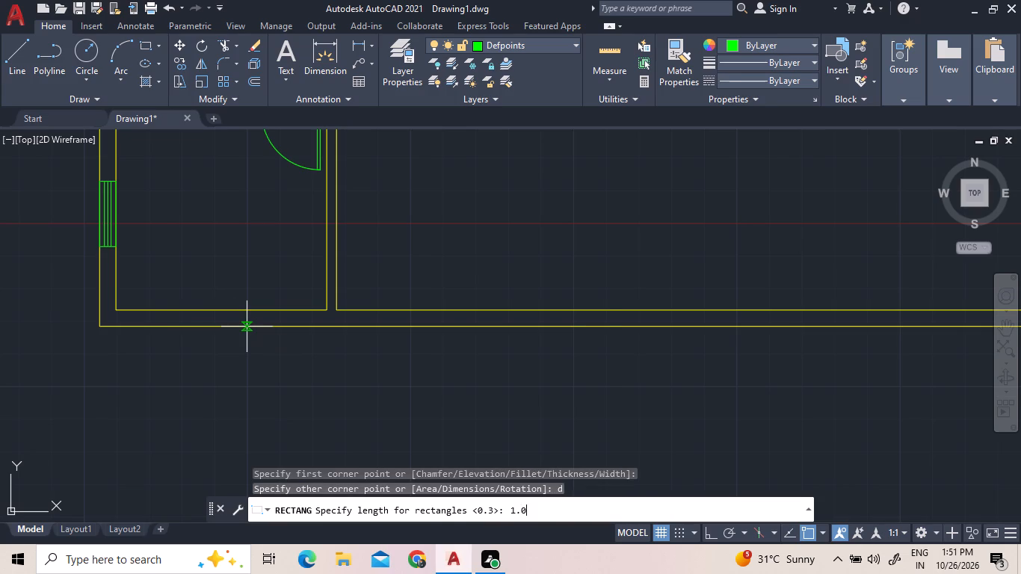
key(Return)
text(0.25)
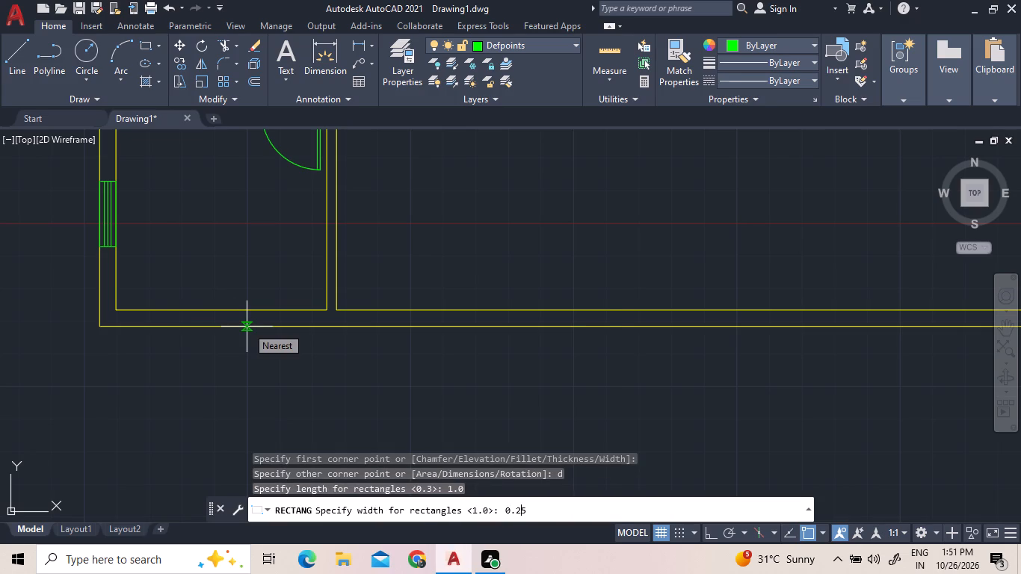
key(Return)
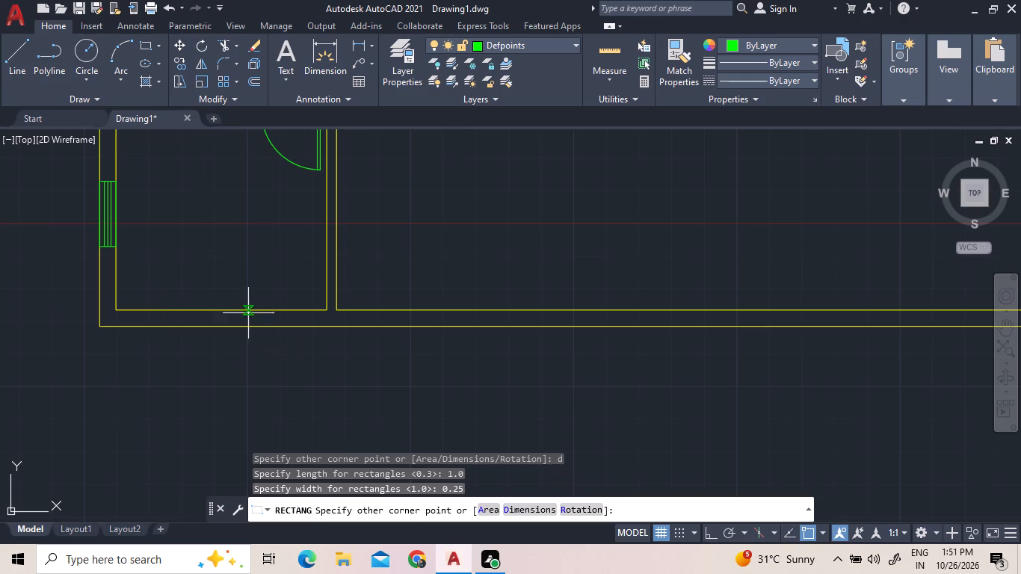
click(241, 339)
Draw a horizontal centre line in the bottom-wall window rectangle between the midpoints of its short sides.
scroll(175, 318, up, 2)
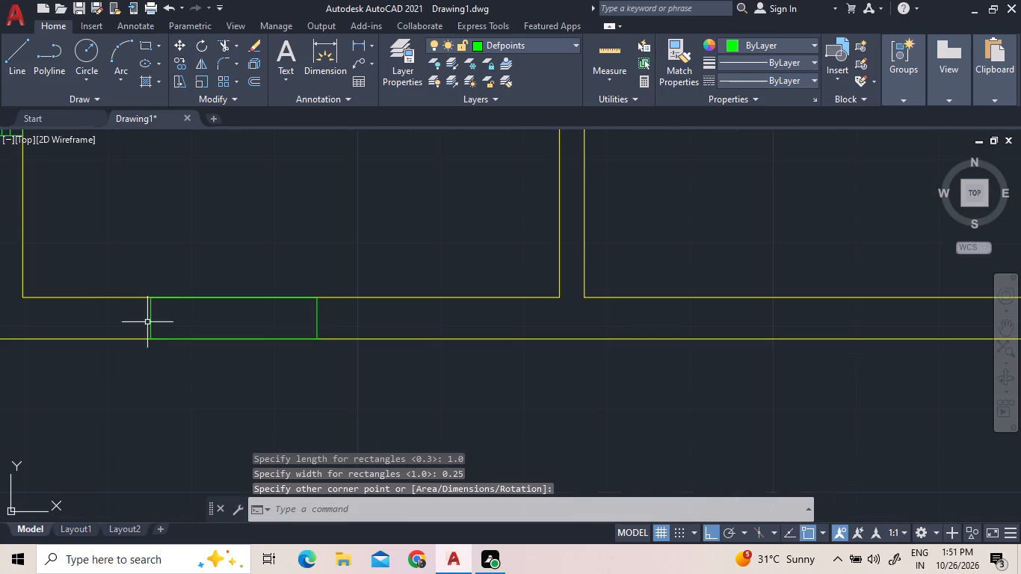
click(13, 69)
drag(146, 317, 152, 317)
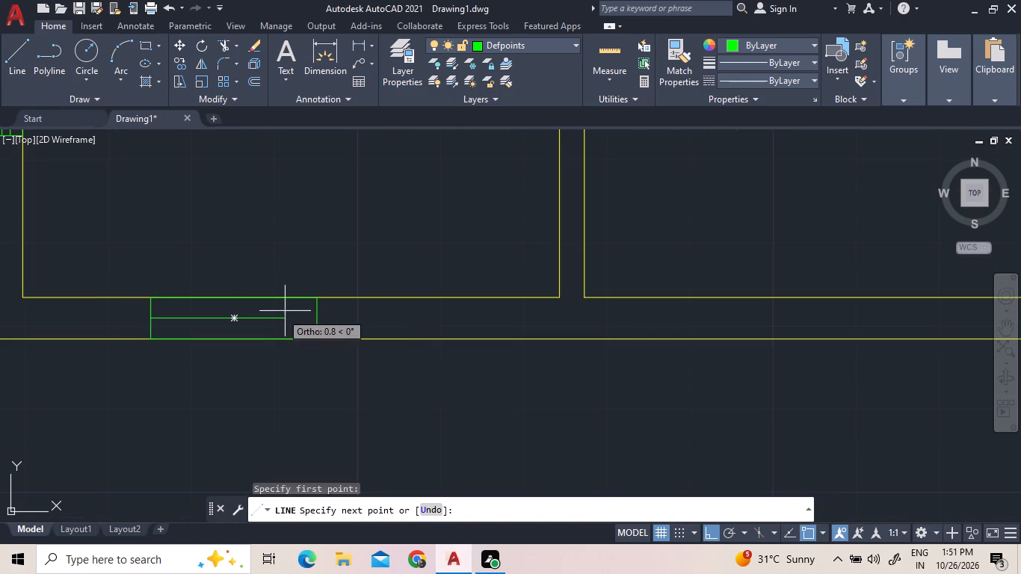
click(323, 321)
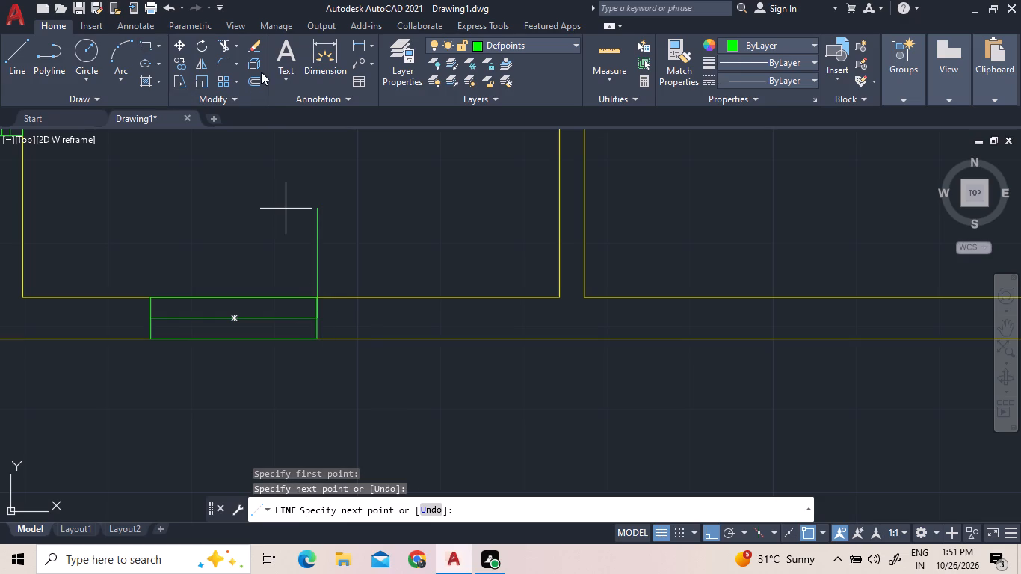
Offset the bottom-wall window's centre line upward and downward, keeping the previous 0.05 offset distance.
click(261, 72)
click(261, 77)
right_click(520, 422)
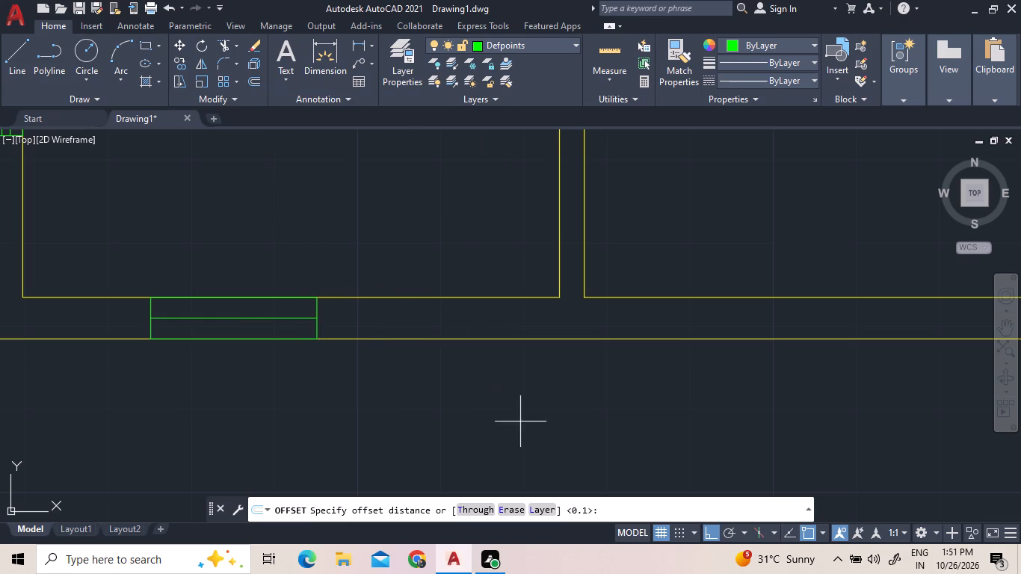
click(555, 227)
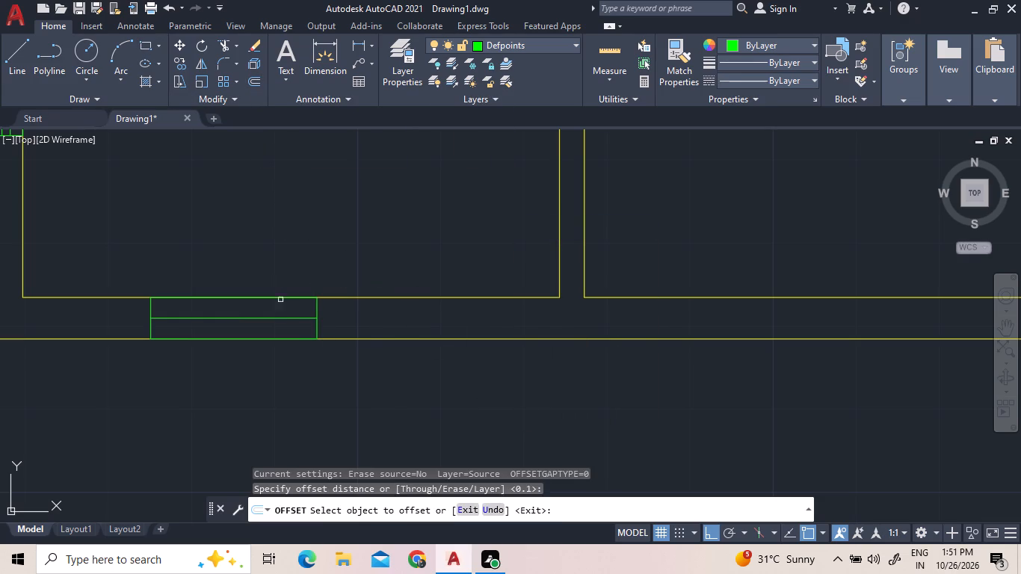
click(290, 322)
click(291, 317)
click(289, 307)
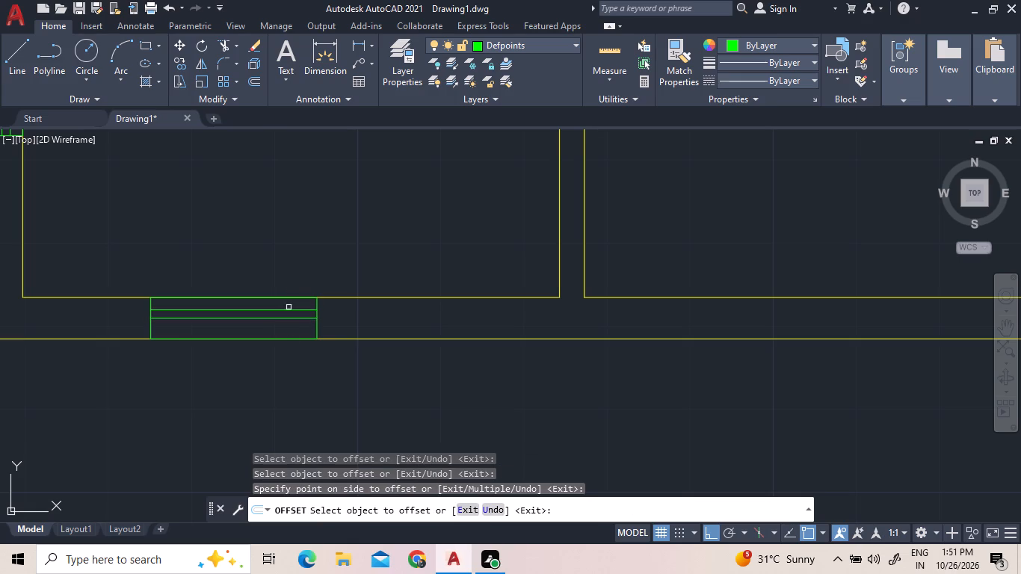
click(288, 318)
click(286, 329)
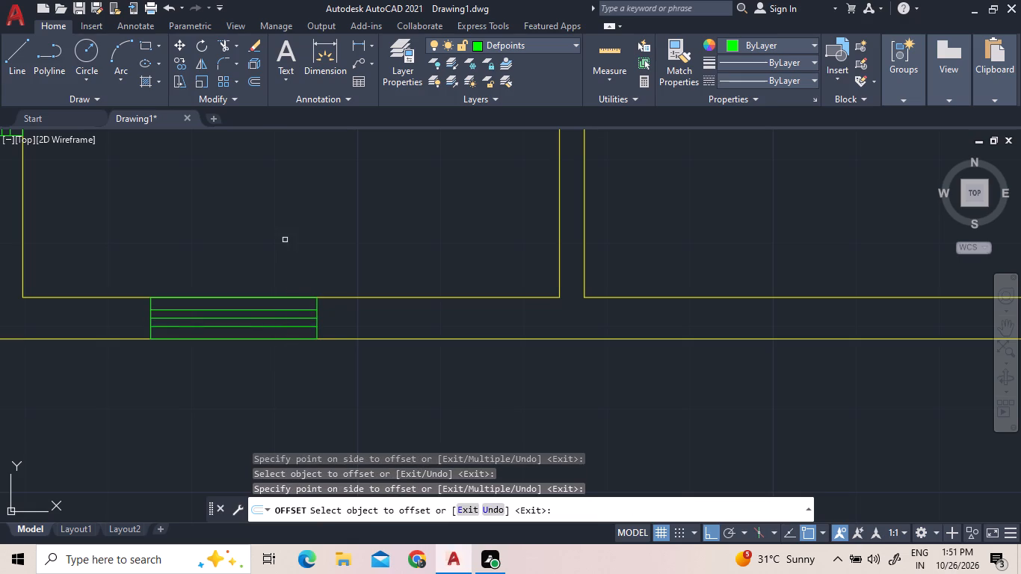
right_click(285, 240)
drag(296, 246, 303, 246)
Offset the outer line of the small room's right partition 1.22 to the right.
scroll(342, 321, down, 2)
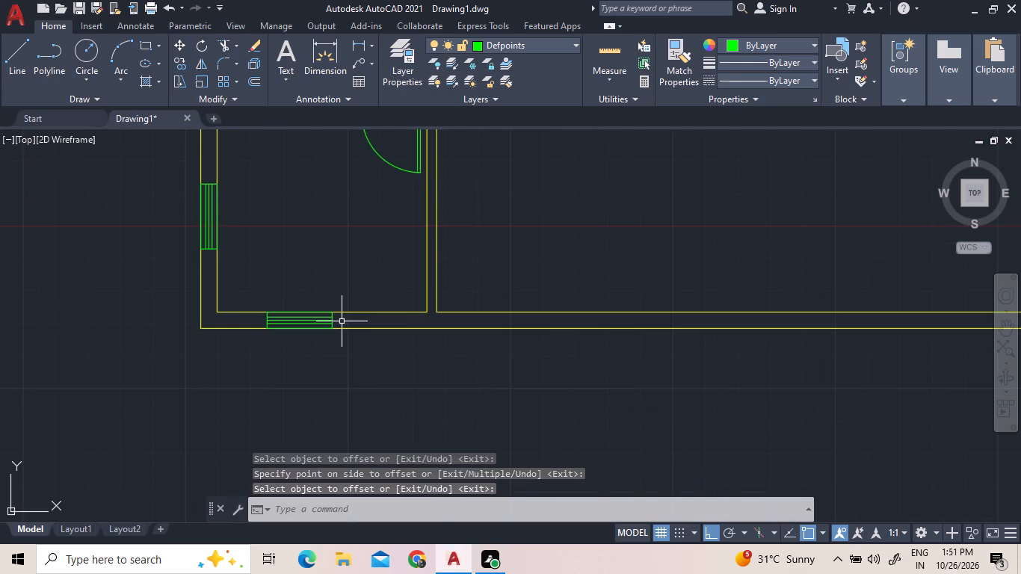
scroll(356, 336, down, 2)
scroll(456, 253, up, 2)
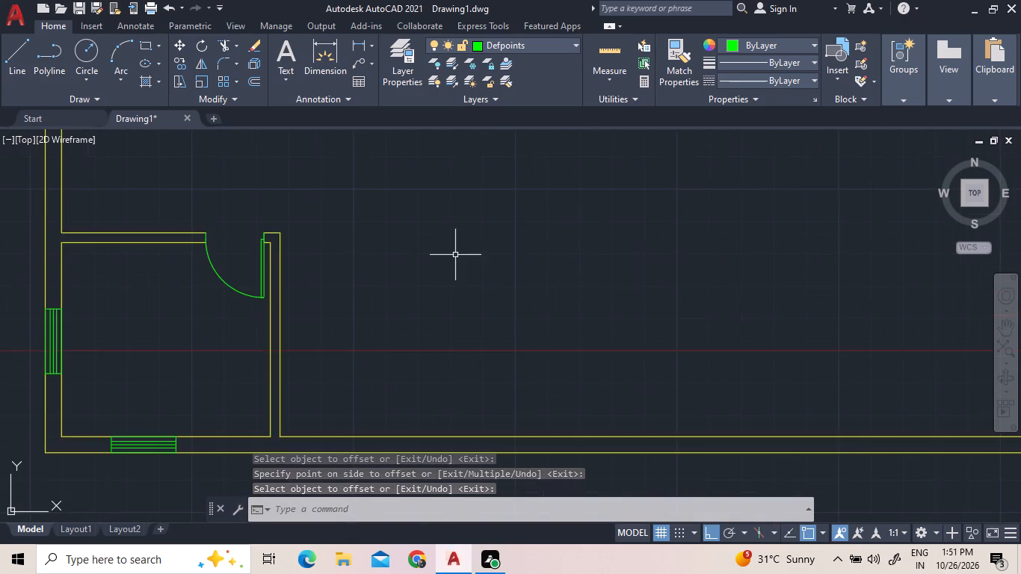
scroll(444, 278, down, 2)
middle_drag(472, 345, 274, 298)
scroll(194, 278, up, 1)
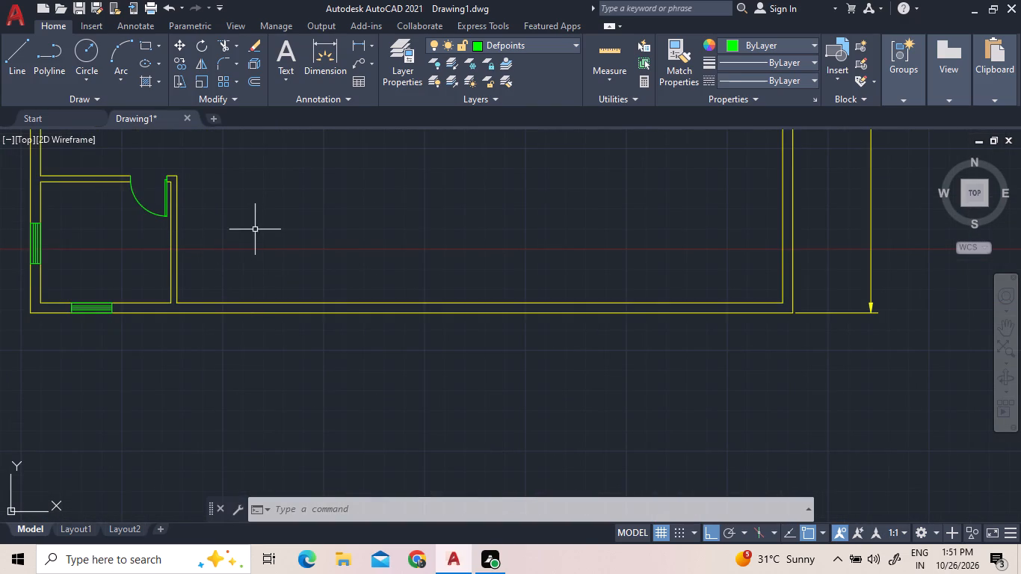
click(256, 82)
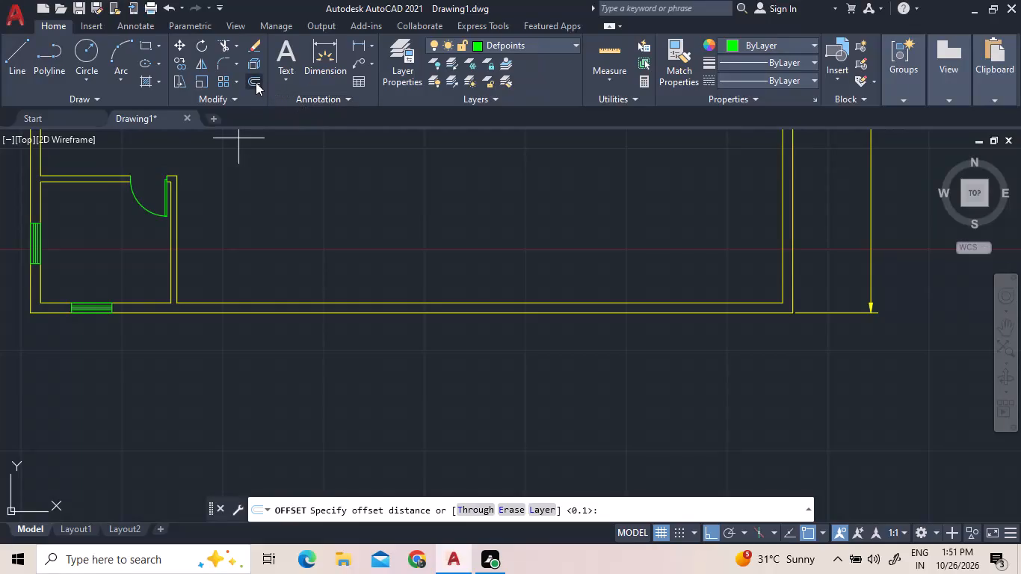
text(1.22)
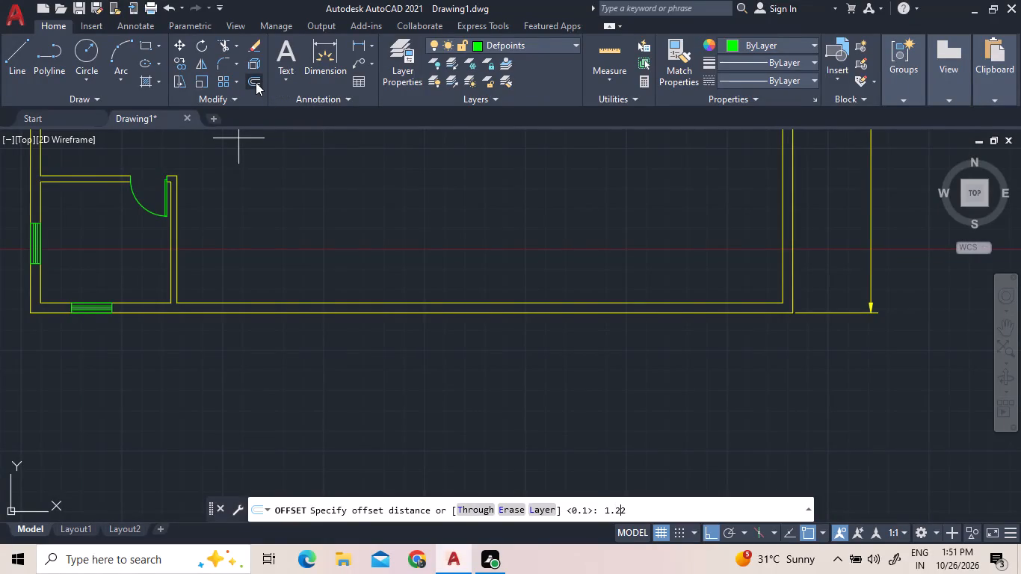
key(Return)
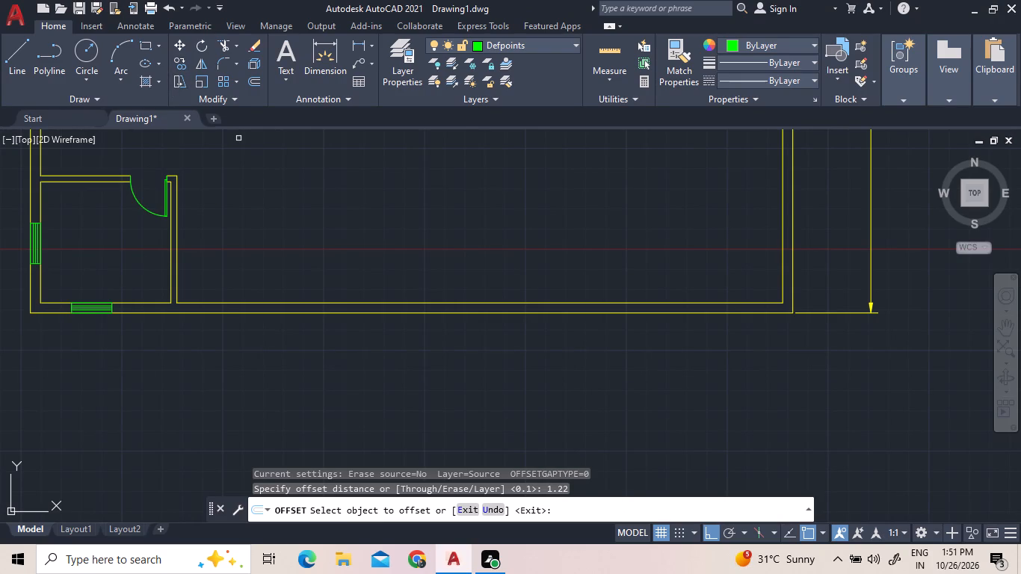
click(176, 249)
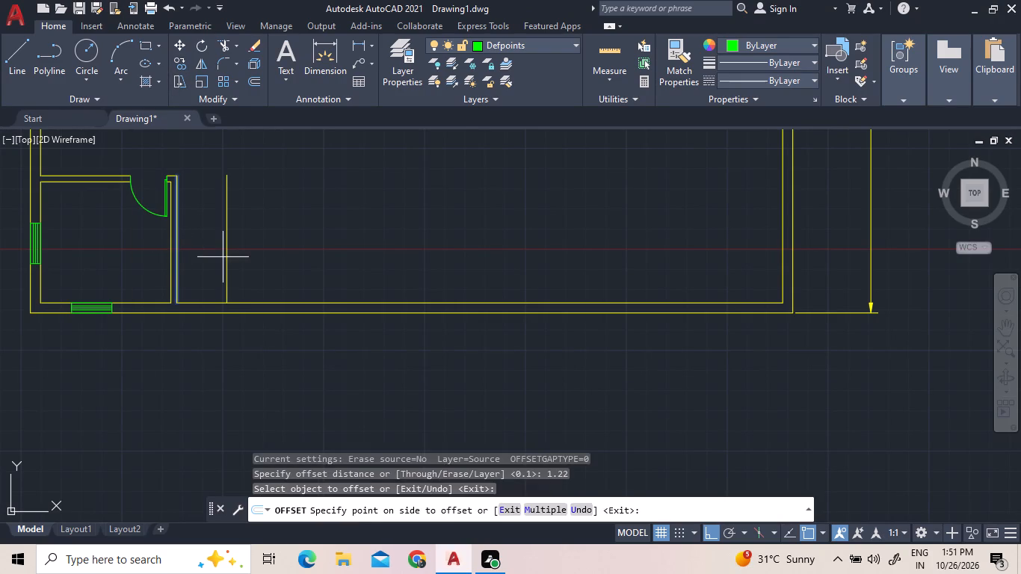
click(223, 257)
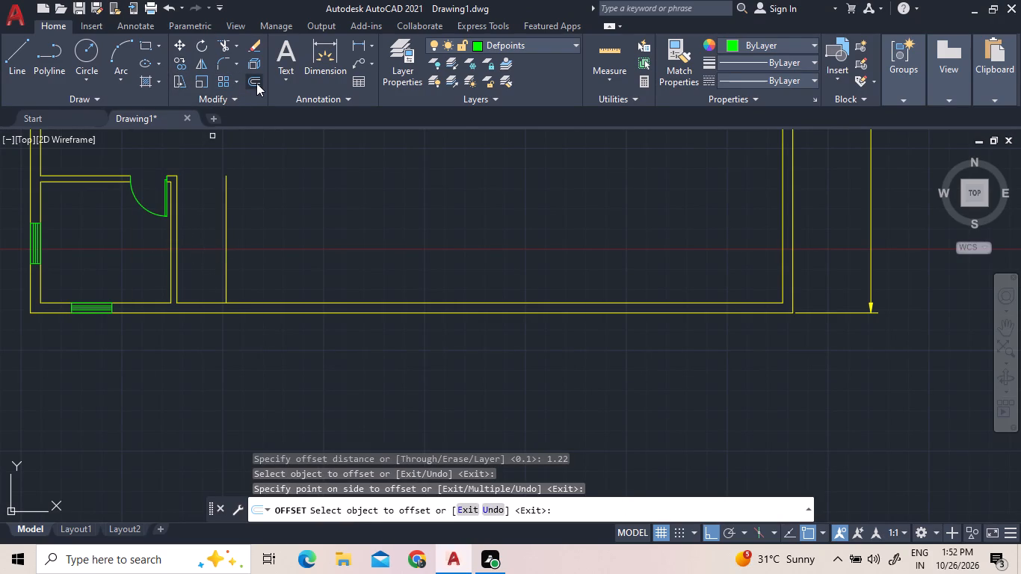
Offset the new vertical line beside the small room 0.15 to the right to form the second partition's thickness.
click(253, 84)
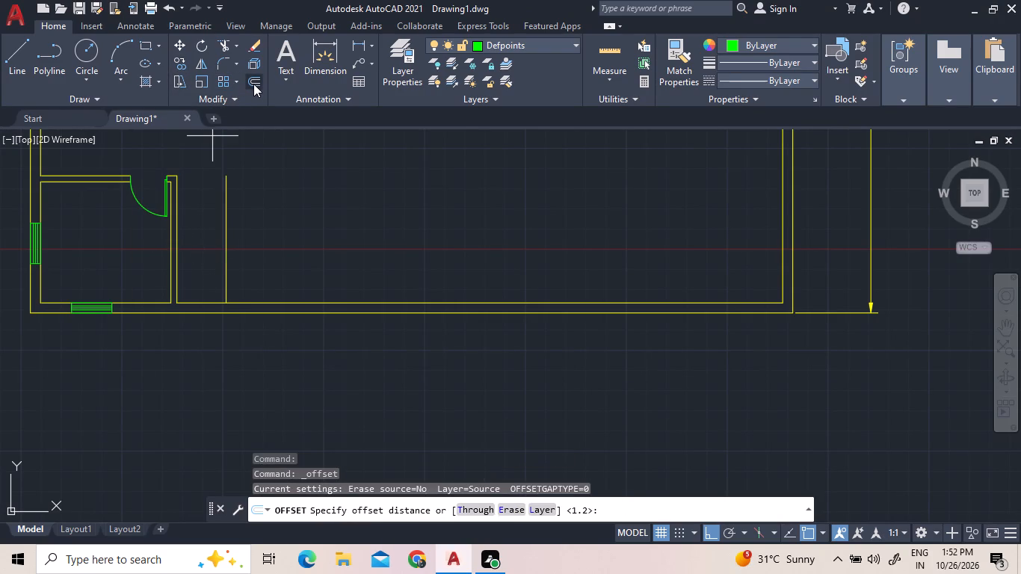
text(0.12)
key(BackSpace)
key(5)
key(Return)
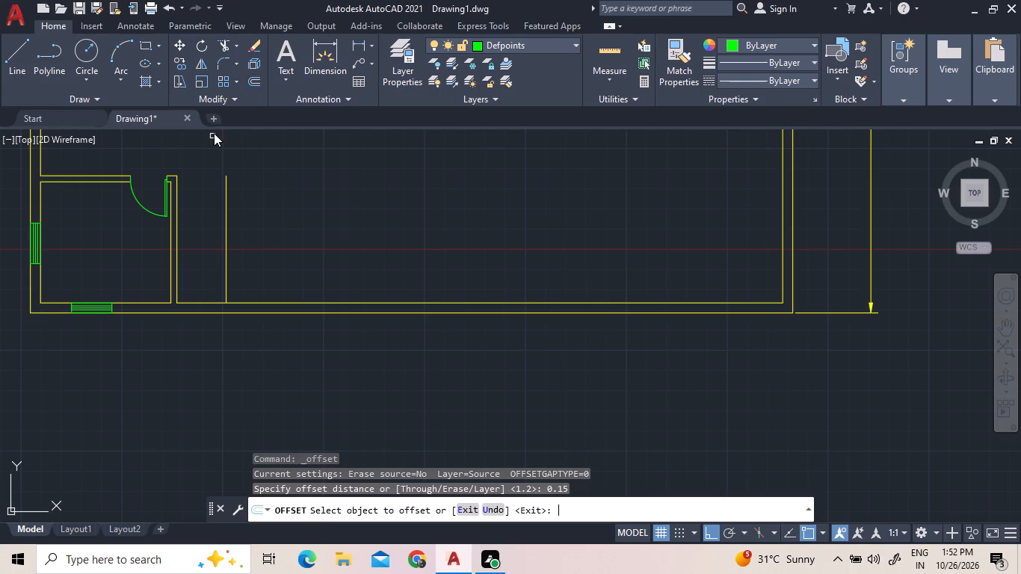
click(226, 207)
click(236, 211)
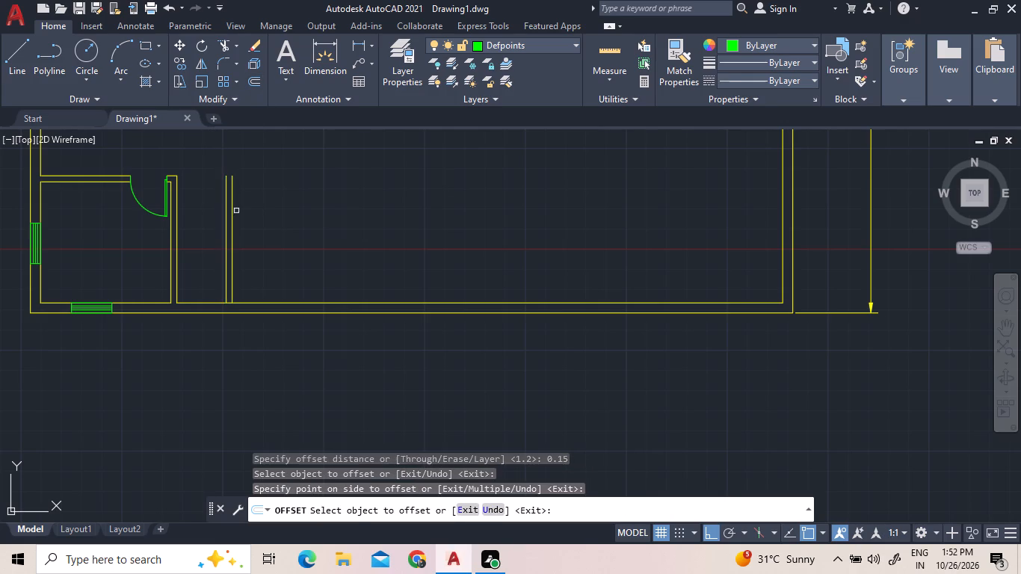
right_click(205, 271)
click(212, 272)
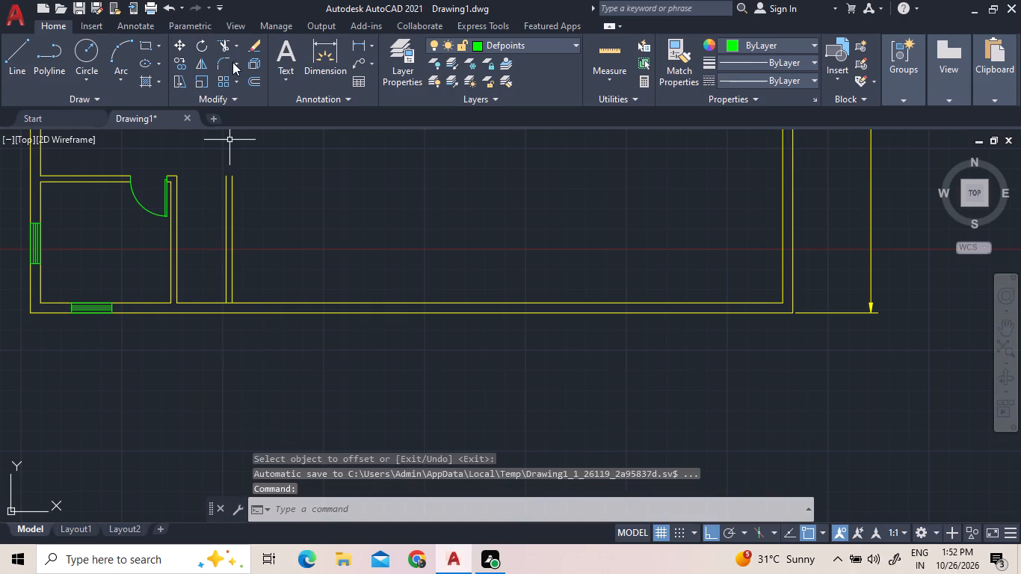
Trim the bottom wall's inner line between the two faces of the new vertical partition.
click(219, 47)
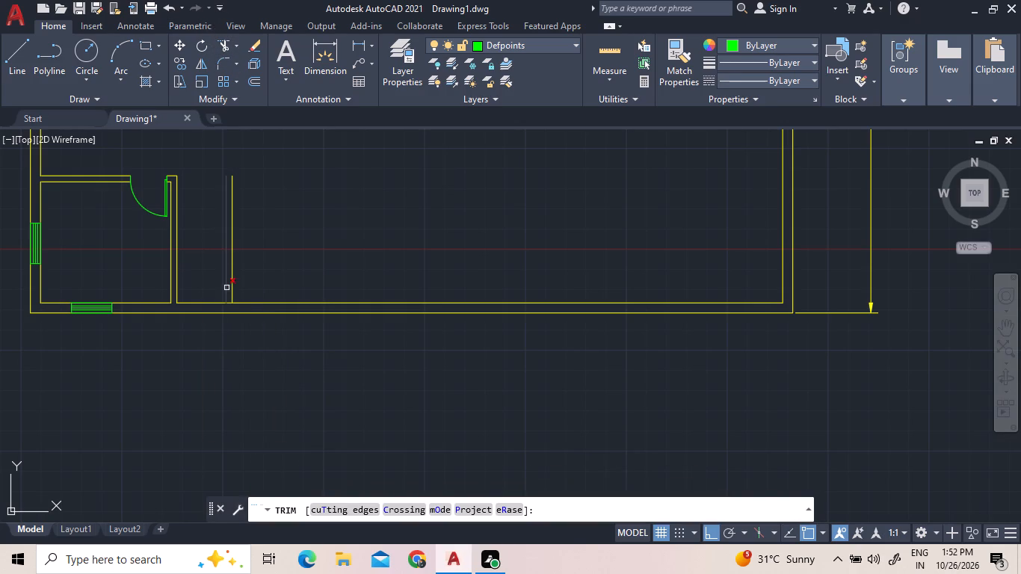
click(229, 301)
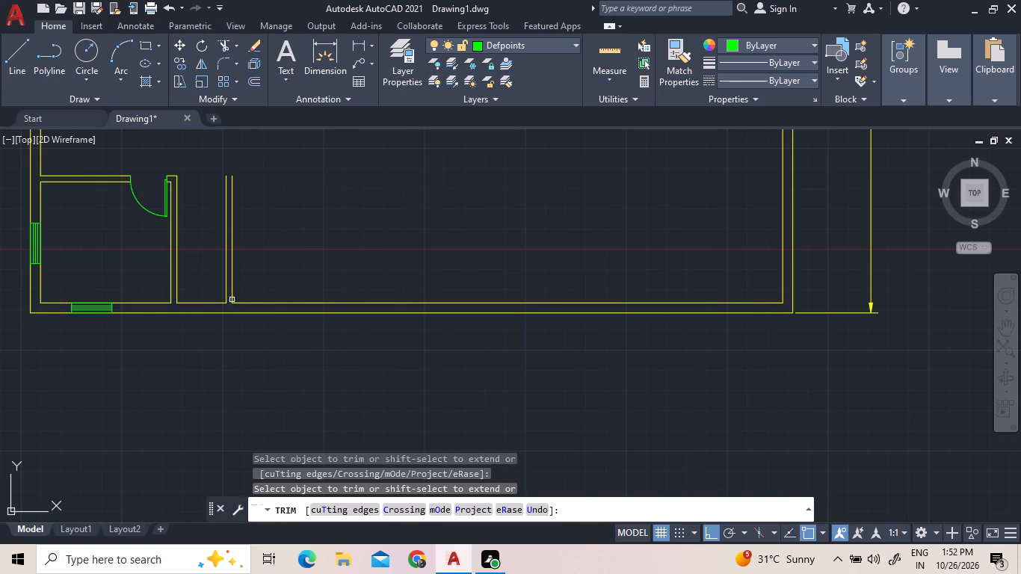
right_click(280, 227)
click(293, 230)
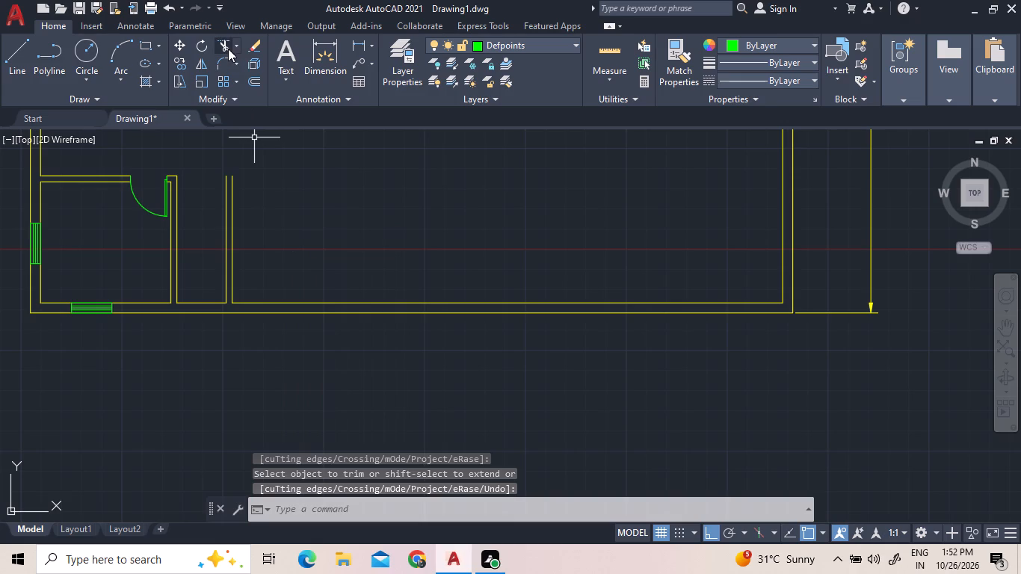
Offset the bottom wall's inner line between the two vertical partitions 1.96 upward.
click(258, 81)
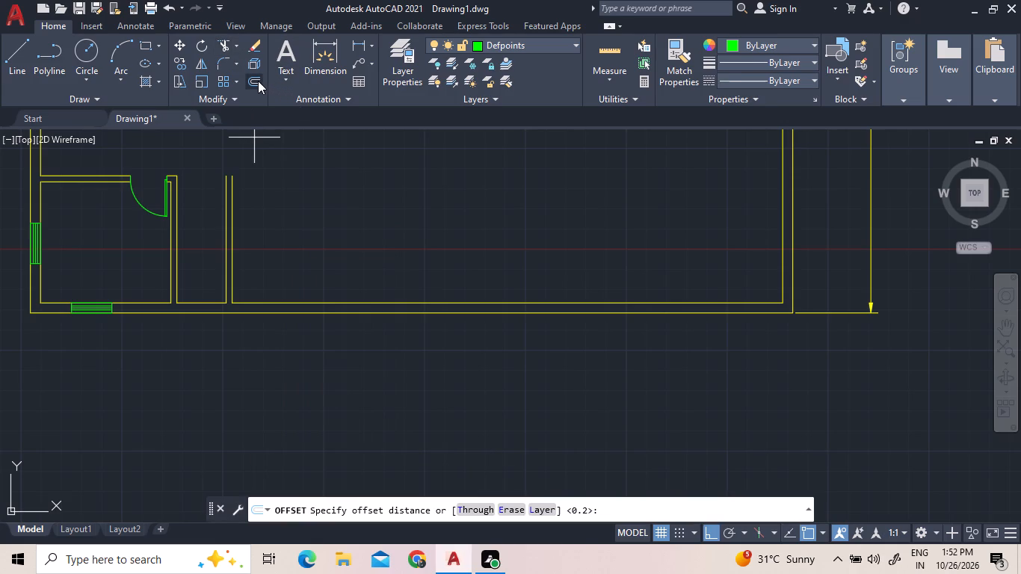
text(1.96)
key(Return)
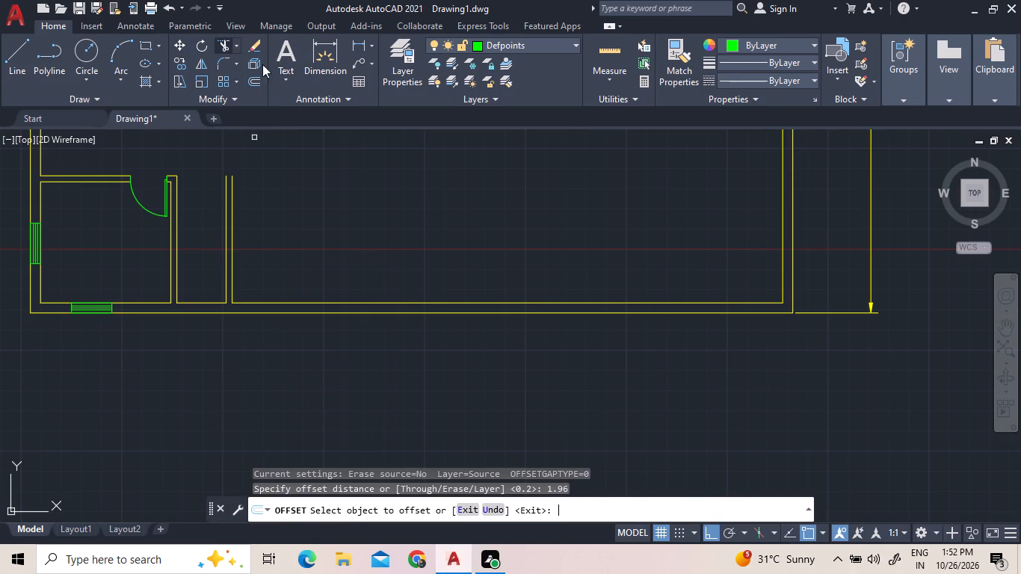
click(217, 301)
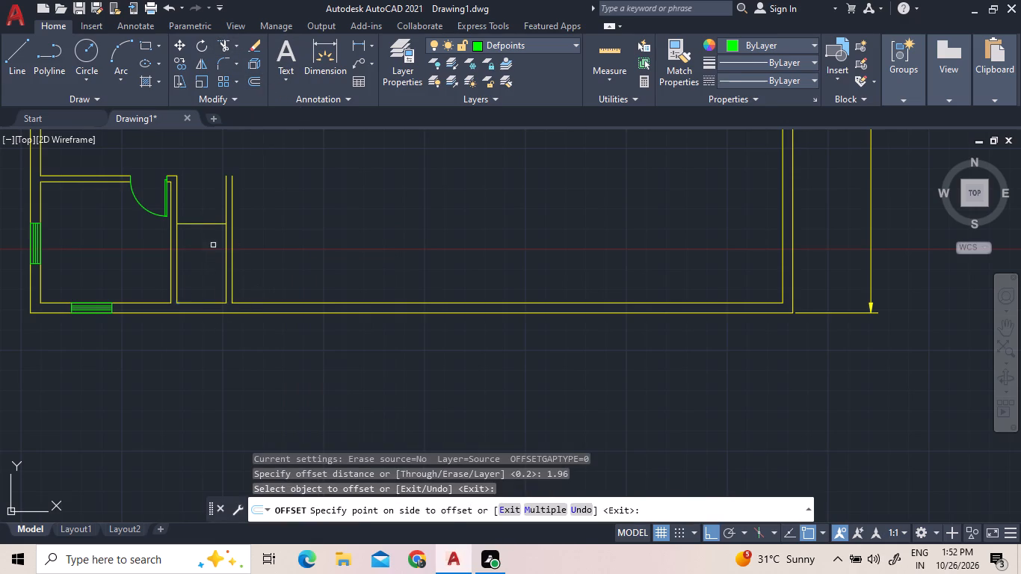
click(213, 245)
Offset the new horizontal line between the partitions 0.15 upward to give the cross wall its thickness.
click(253, 77)
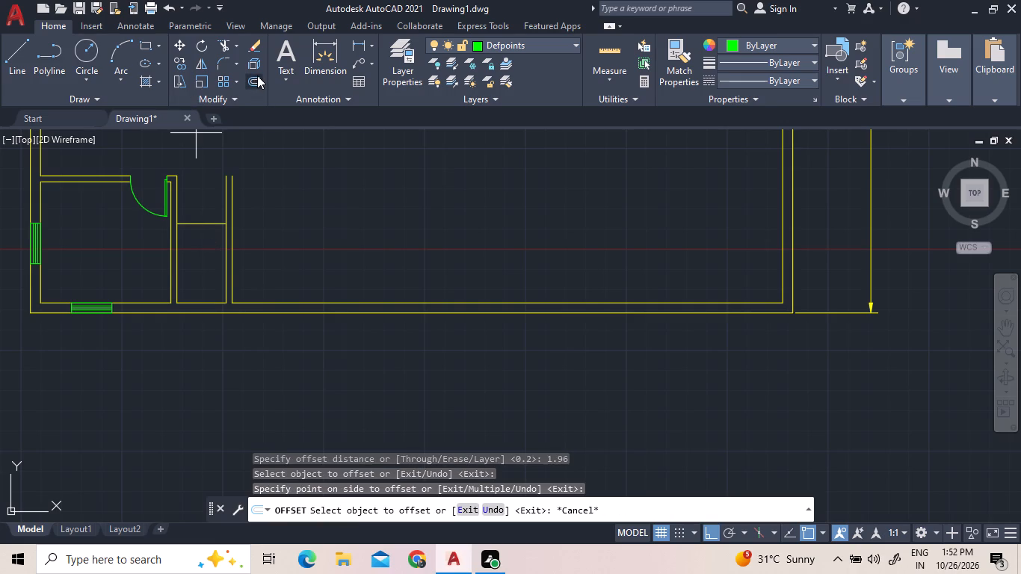
text(0.15)
key(Return)
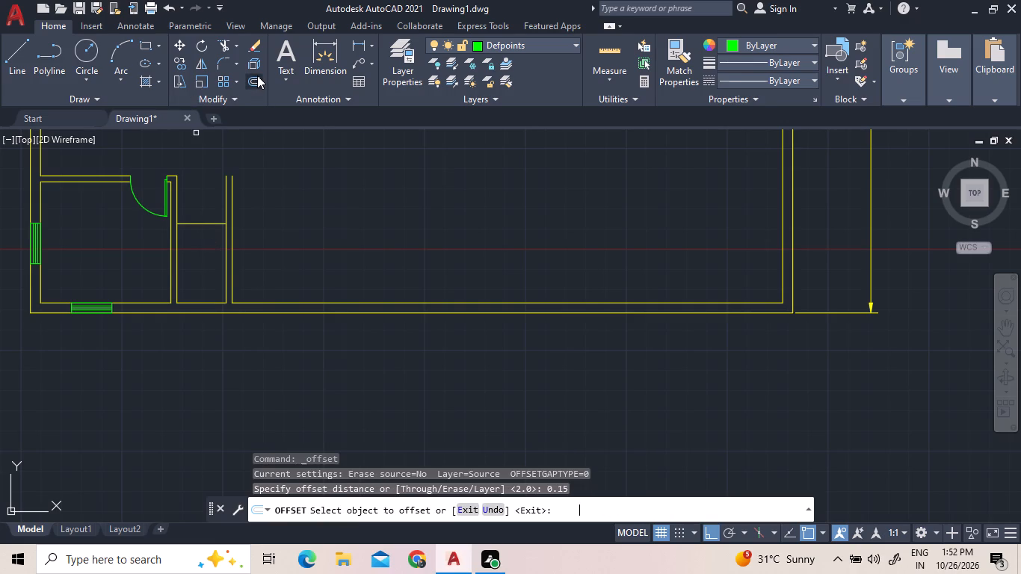
click(204, 225)
click(211, 206)
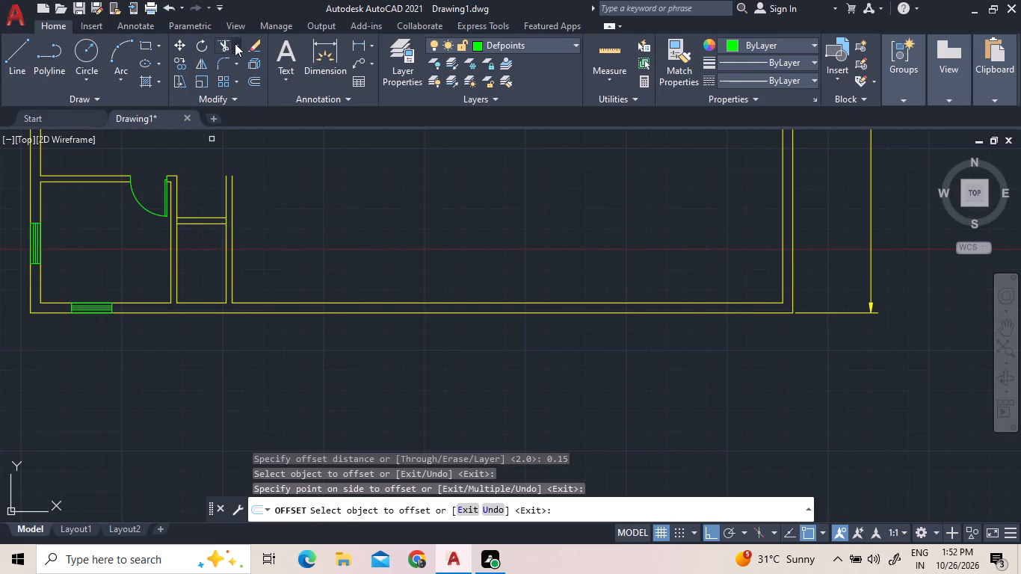
Extend both ends of the cross wall's upper line to the far faces of the adjoining vertical partitions.
click(234, 48)
click(248, 93)
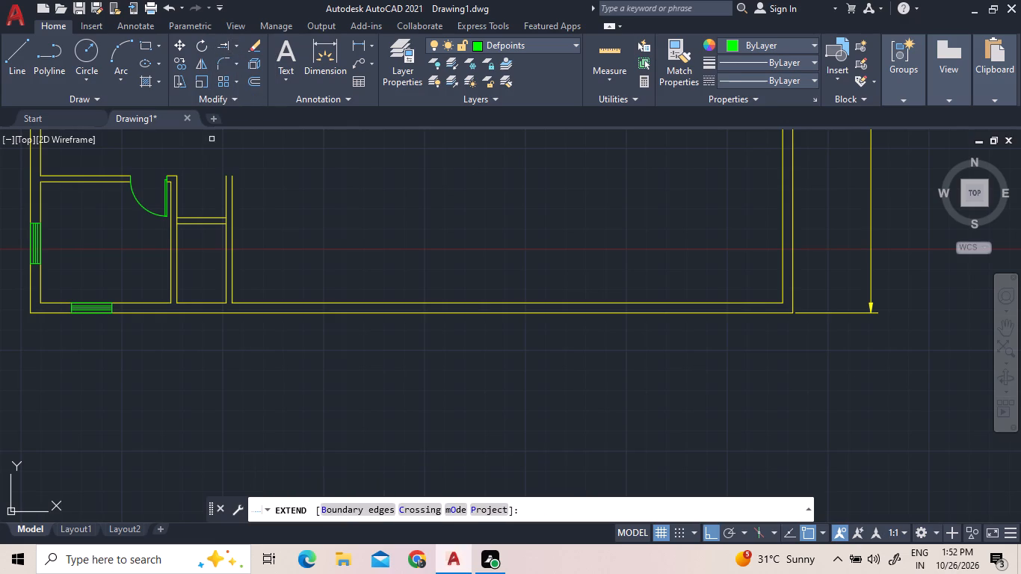
click(193, 217)
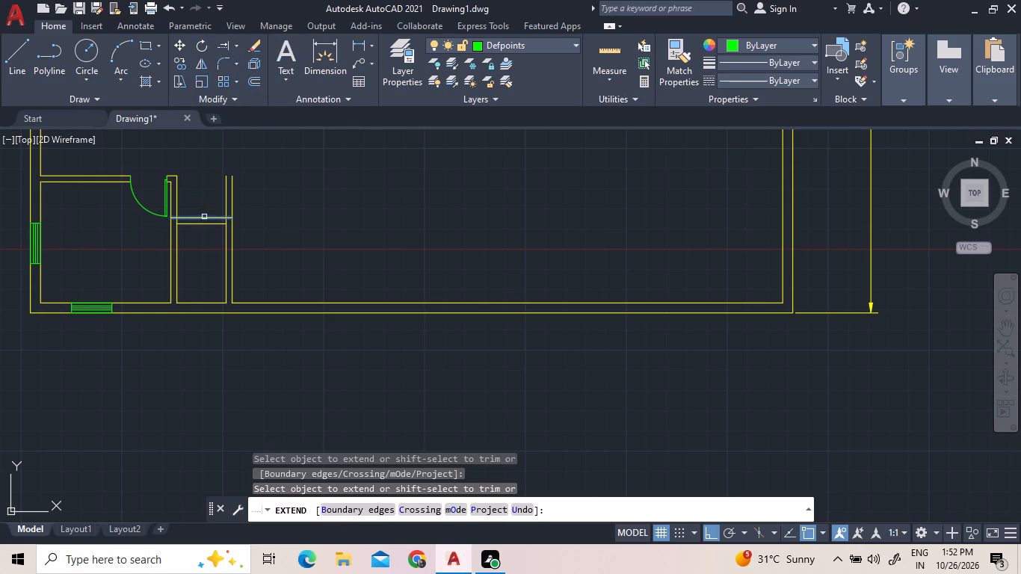
click(215, 217)
right_click(302, 200)
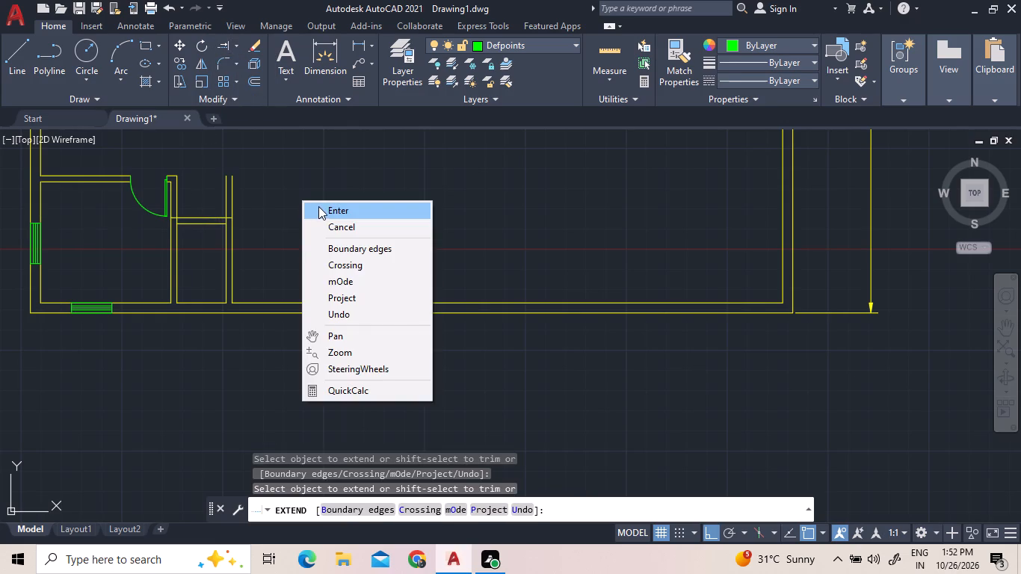
click(319, 209)
Trim the new vertical partition above the cross wall and the overlapping line segments at both wall junctions.
click(234, 43)
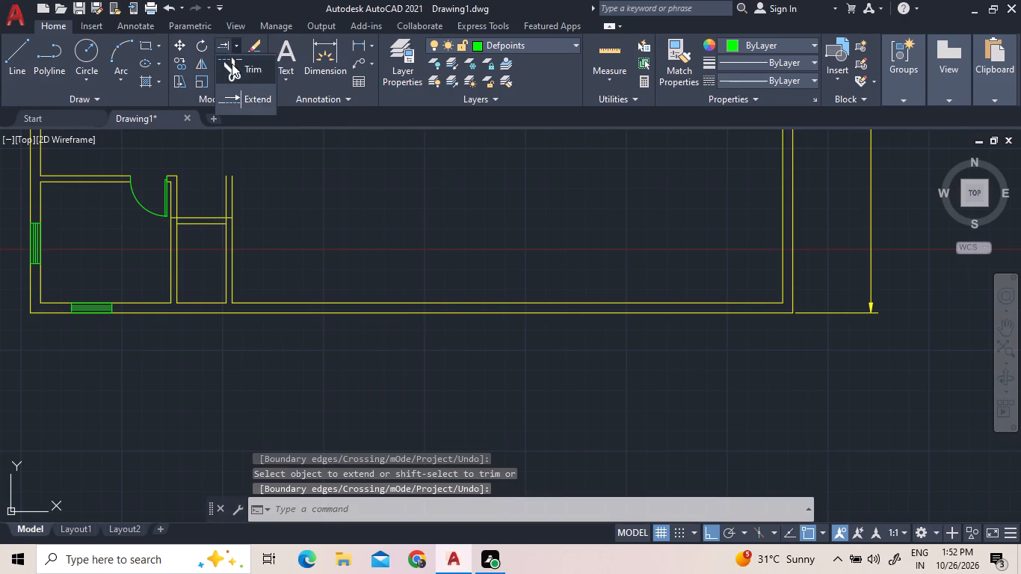
click(231, 64)
drag(207, 176, 215, 180)
click(265, 208)
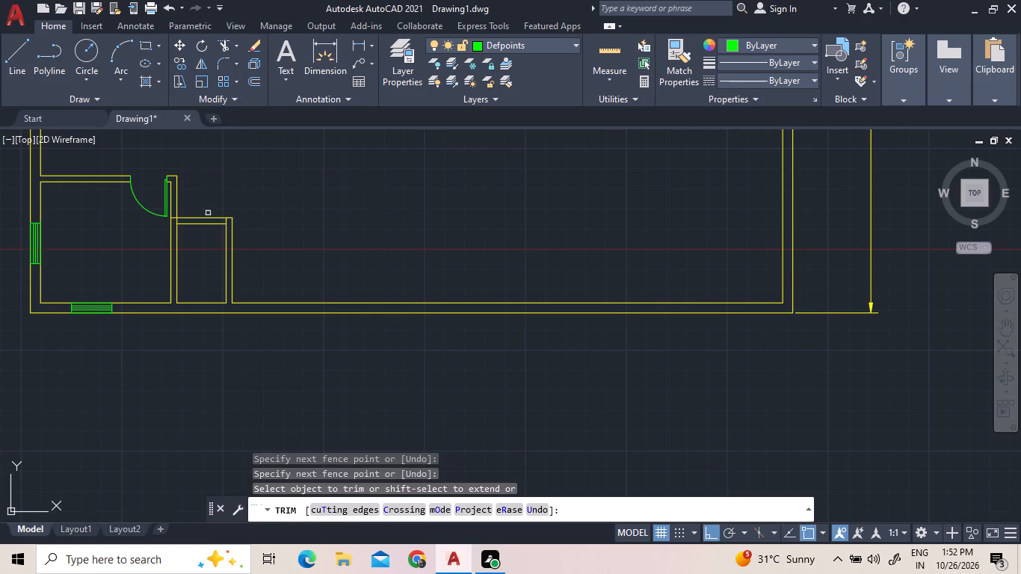
click(174, 221)
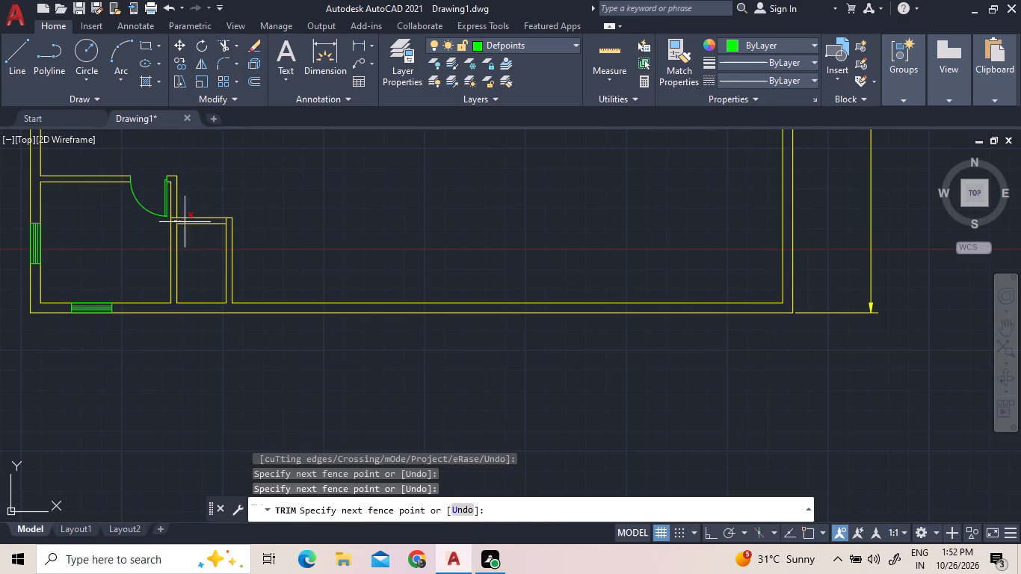
click(227, 221)
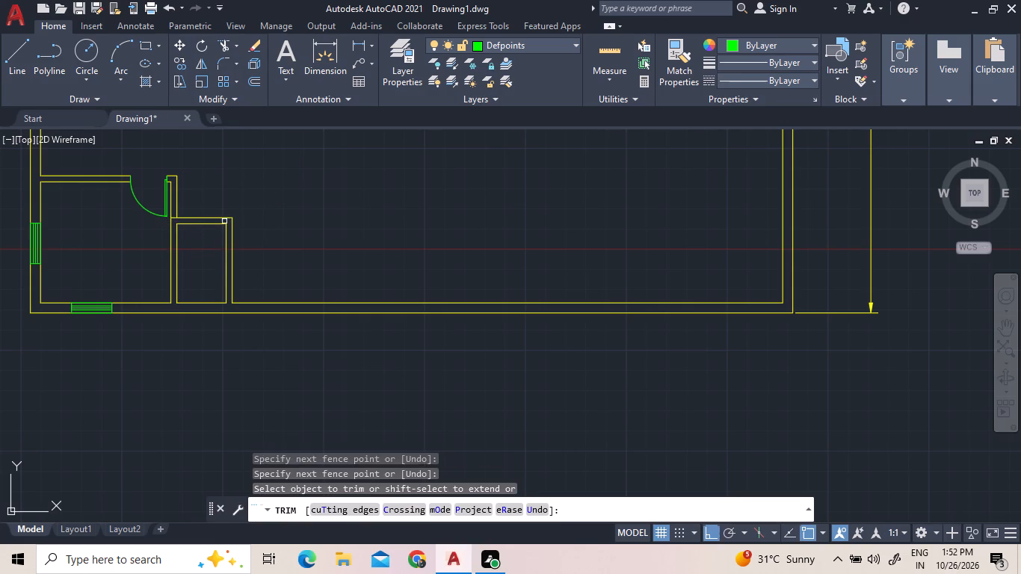
scroll(176, 217, up, 4)
click(169, 219)
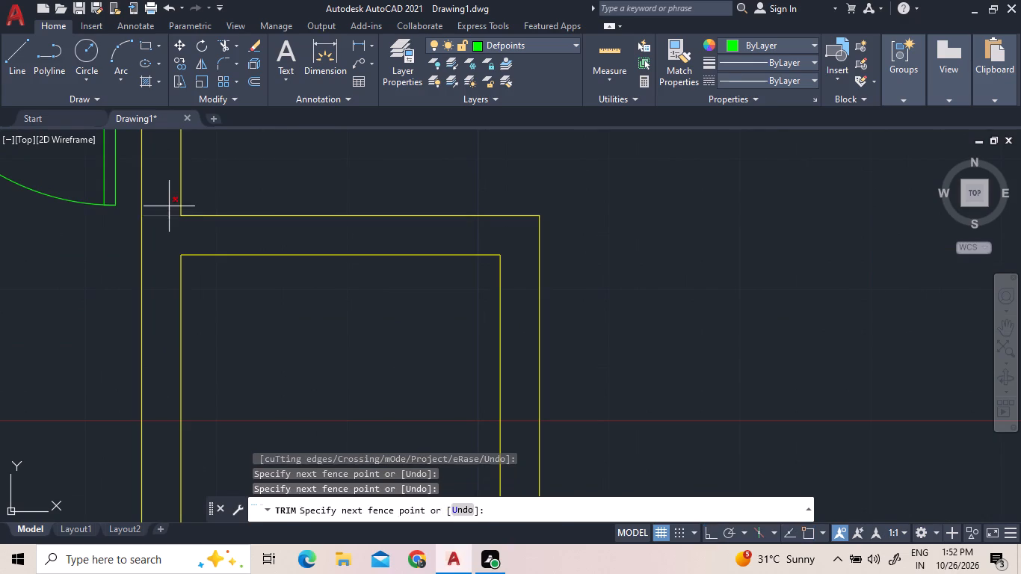
click(169, 206)
scroll(229, 301, down, 5)
right_click(258, 248)
click(279, 259)
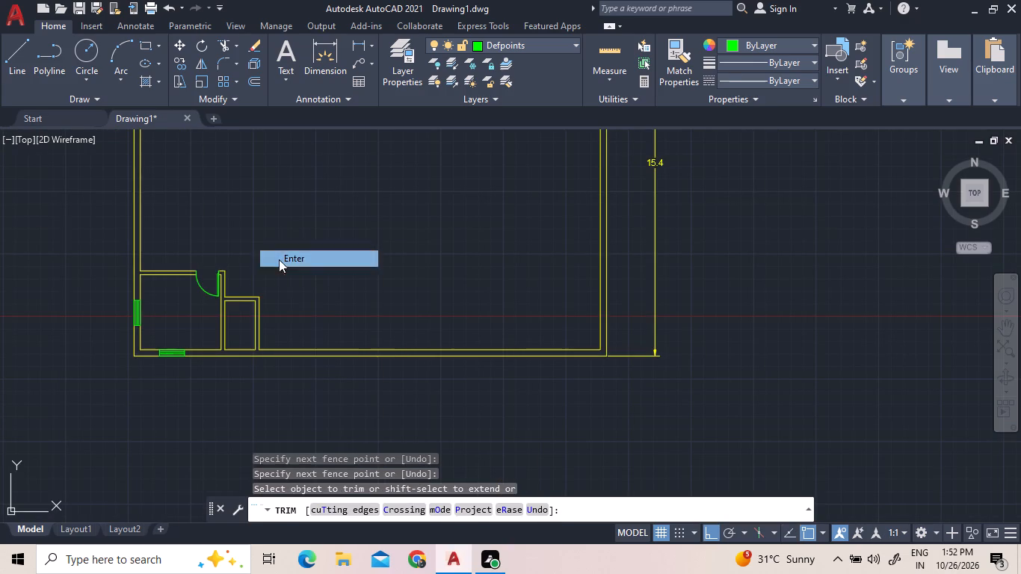
Draw a horizontal line across the small room's right partition at the level of the cross wall's lower face.
scroll(261, 318, up, 4)
scroll(342, 218, down, 2)
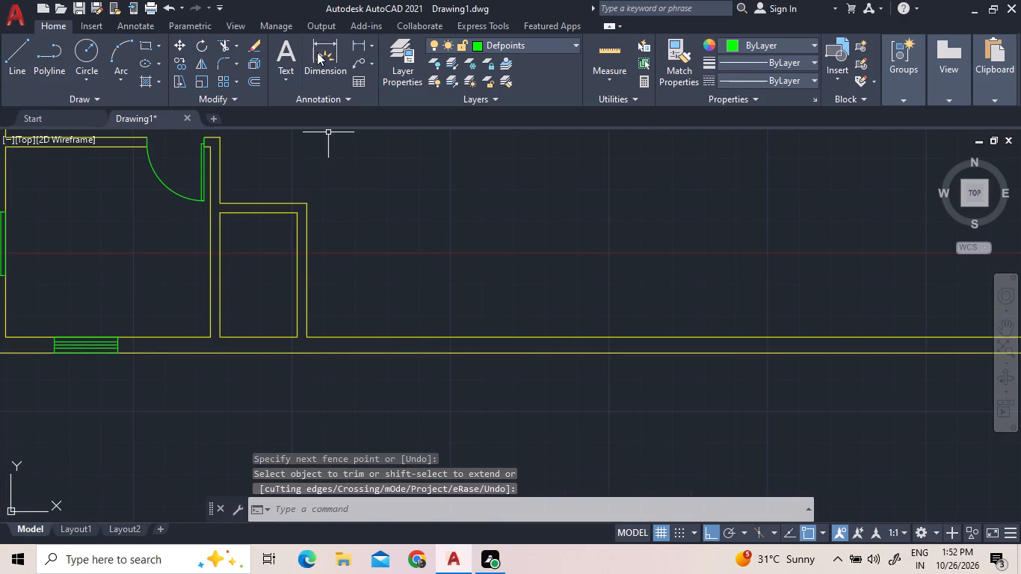
click(355, 48)
click(29, 65)
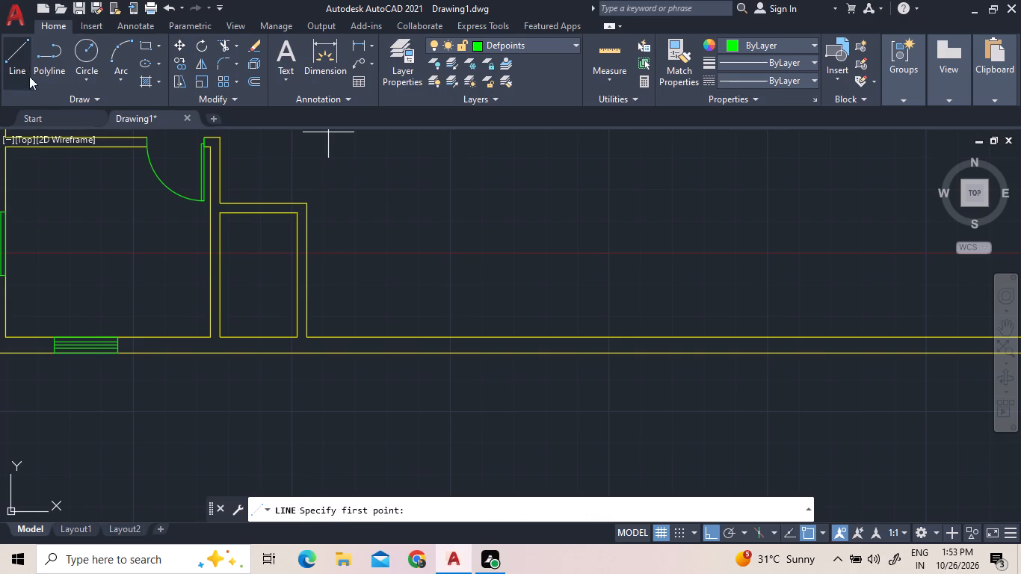
scroll(223, 191, up, 4)
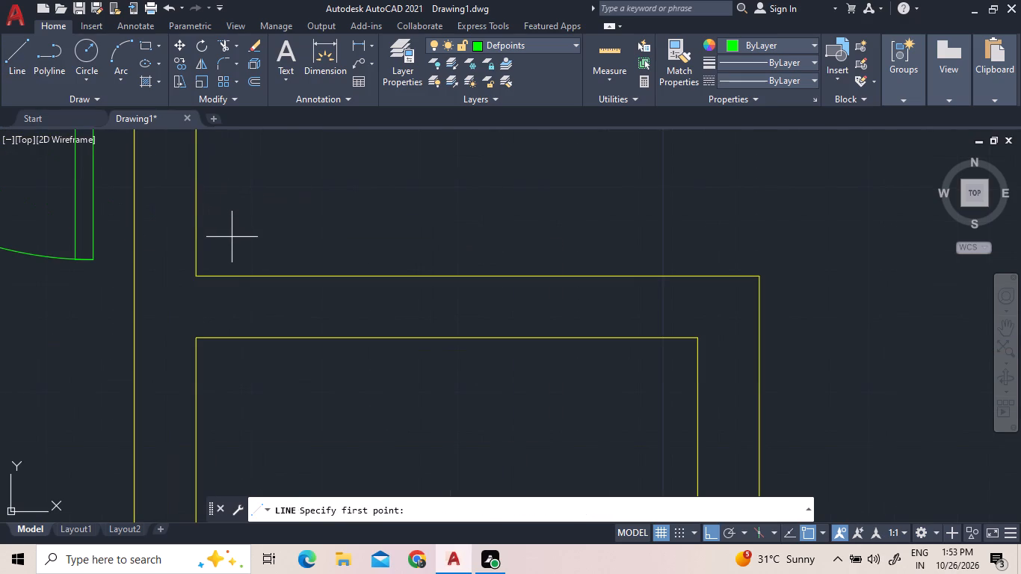
click(197, 339)
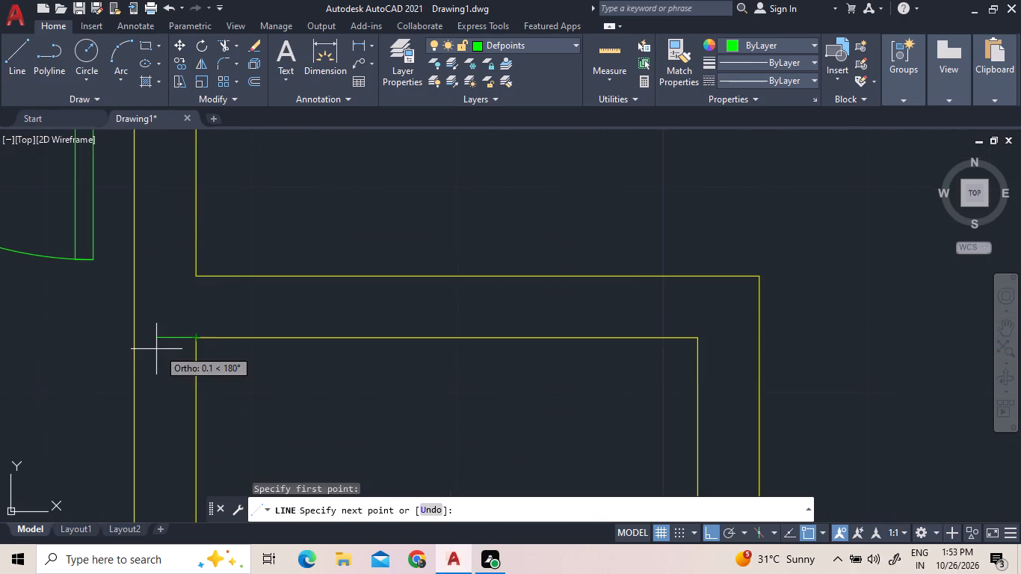
click(132, 340)
right_click(173, 321)
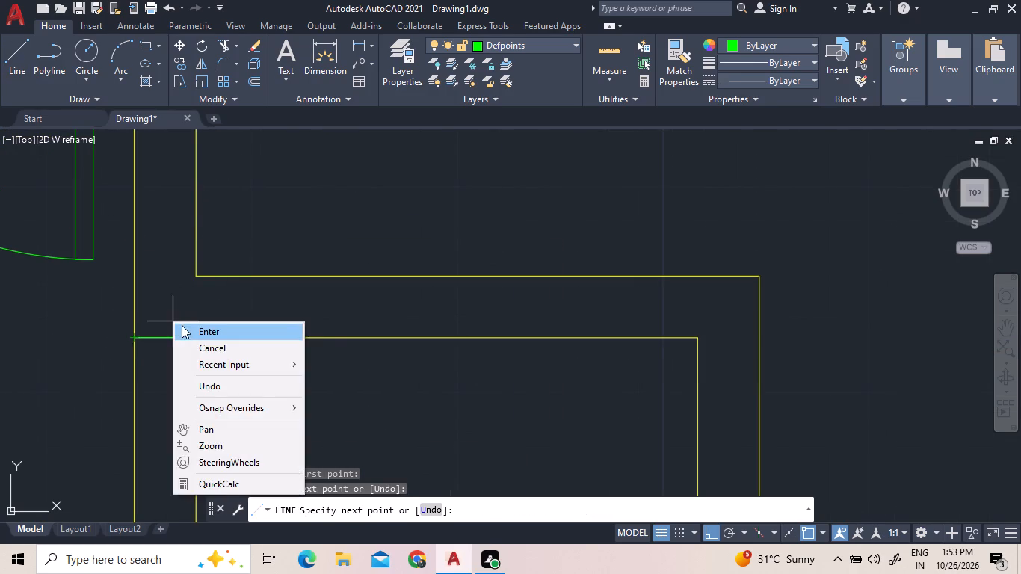
click(182, 325)
Offset the short line across the partition 0.1 downward to mark the start of an opening.
click(259, 81)
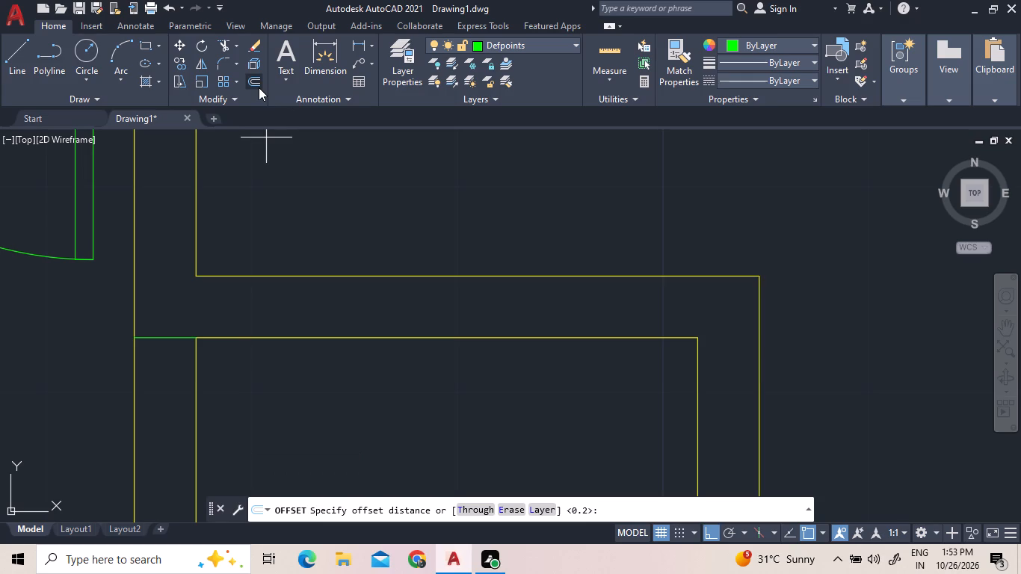
text(0.1)
key(Return)
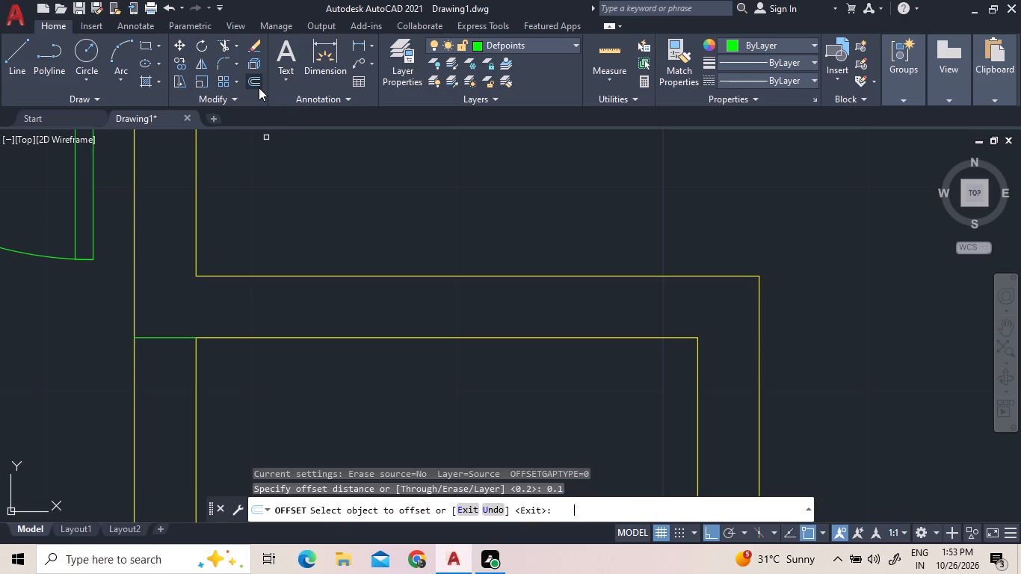
click(166, 339)
click(163, 375)
right_click(173, 357)
click(194, 359)
click(195, 366)
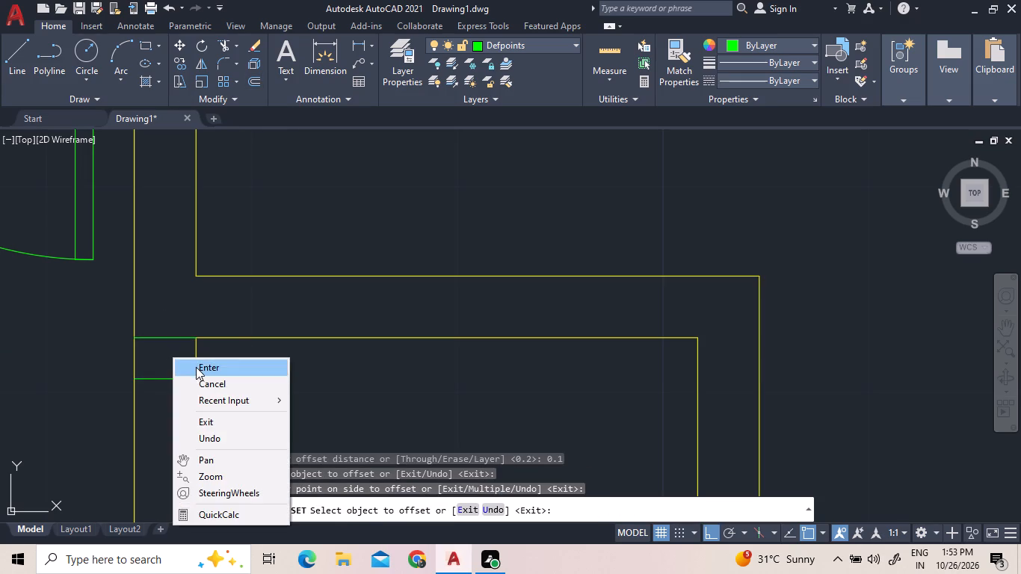
Insert a Door - Metric block from the architectural tool palette in the empty space above the cross wall.
scroll(185, 312, down, 2)
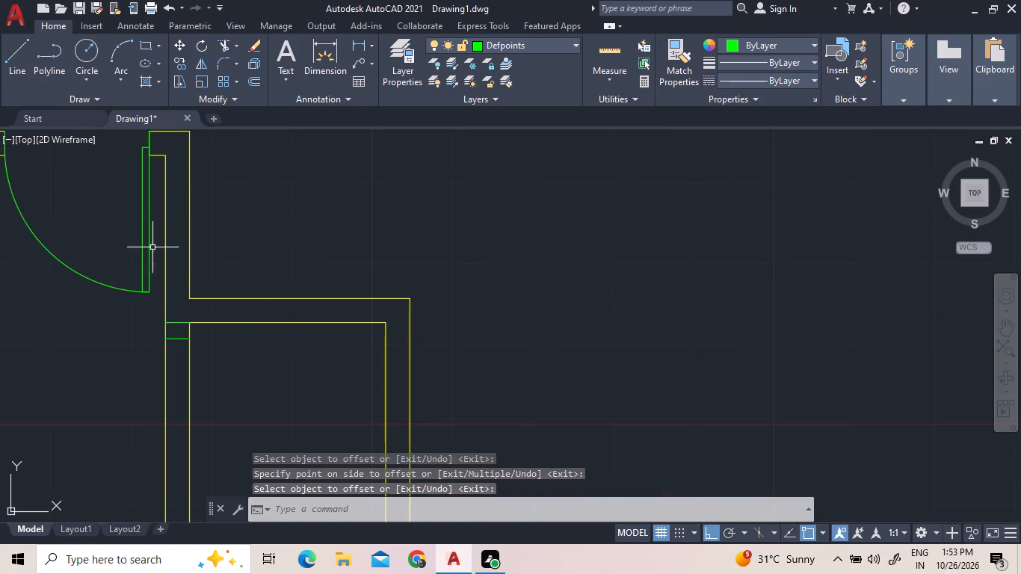
right_click(289, 237)
click(353, 268)
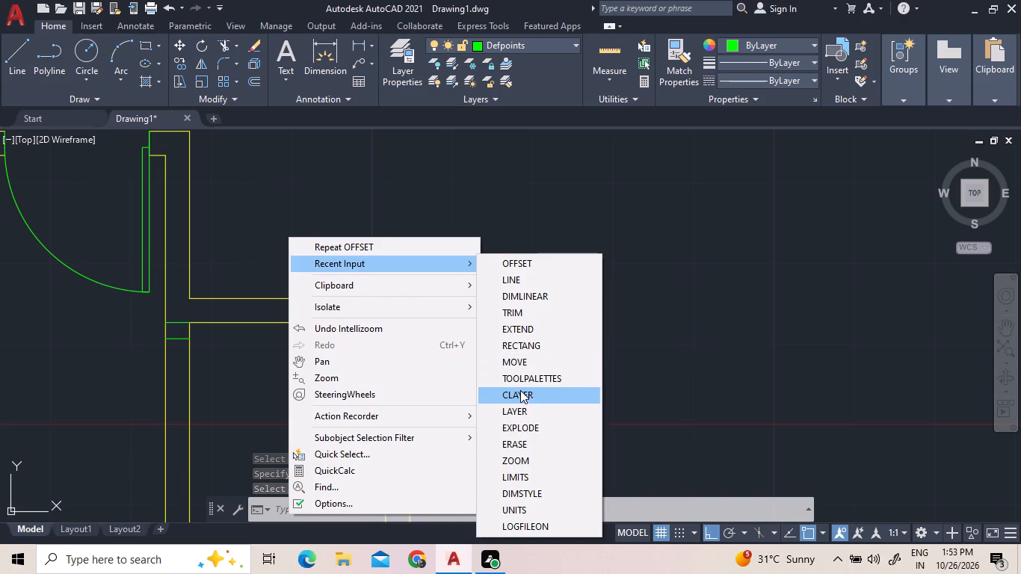
click(522, 371)
drag(644, 429, 251, 241)
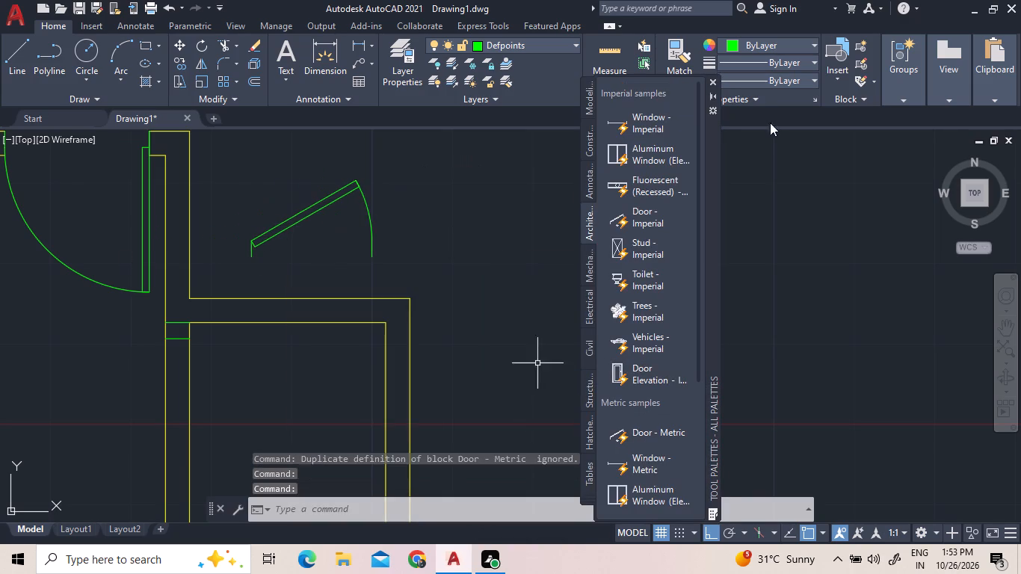
click(709, 78)
Set the new door to open 90° and reduce its width by about 0.2.
click(324, 204)
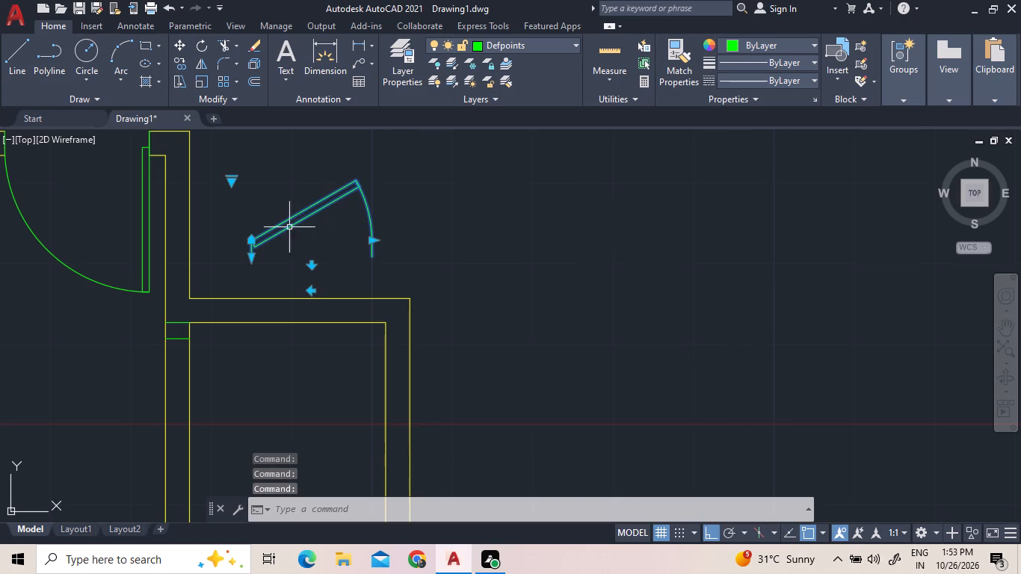
click(228, 180)
click(242, 236)
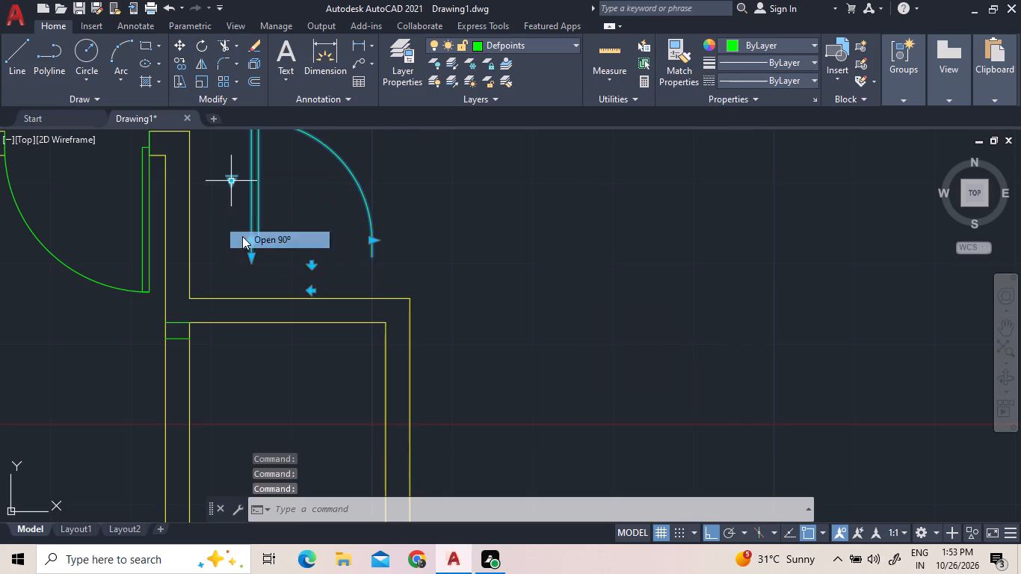
click(371, 242)
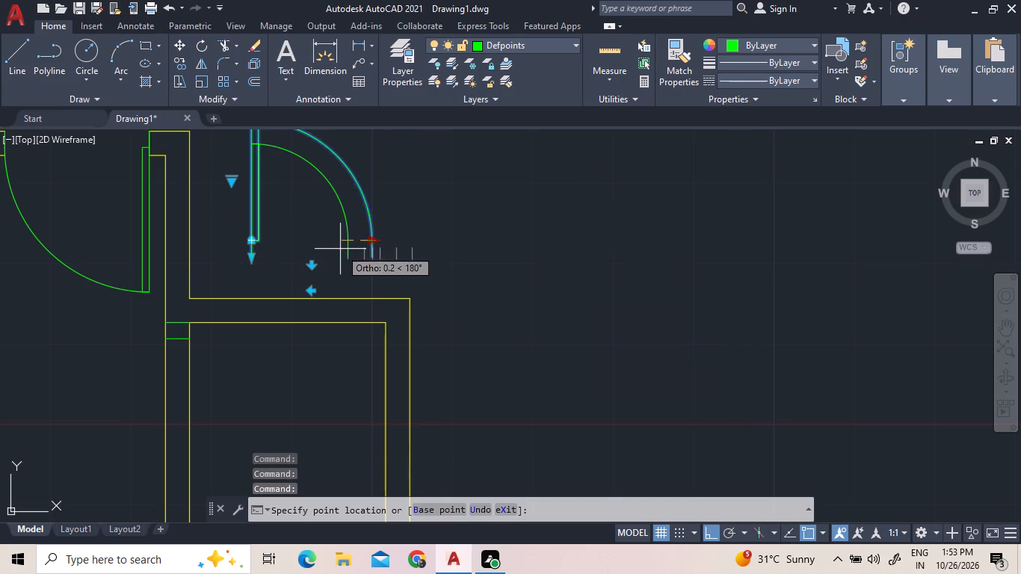
click(340, 249)
Rotate the new door 90° clockwise about the lower end of its hinge-side jamb.
right_click(333, 244)
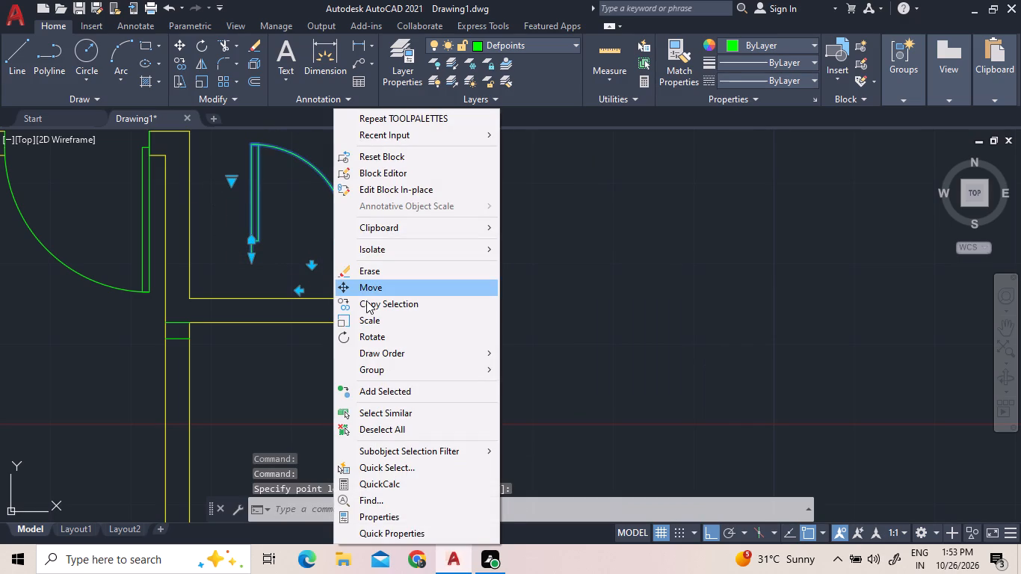
click(364, 339)
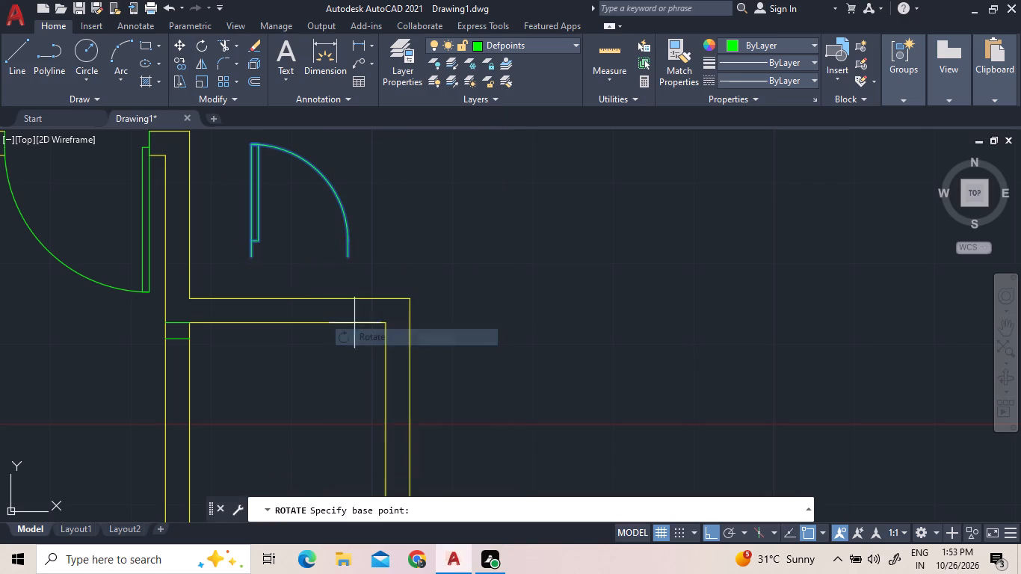
click(249, 257)
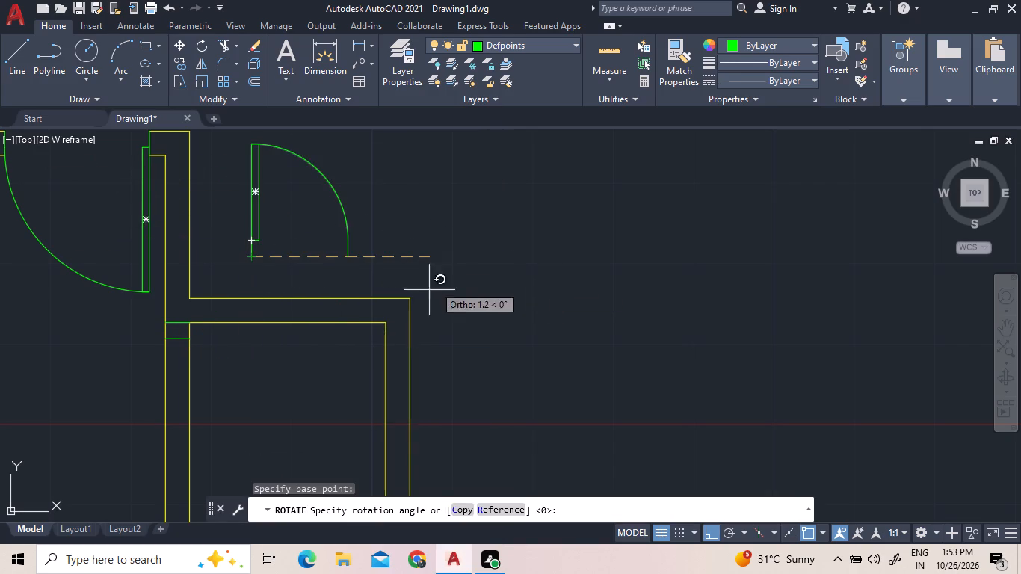
click(249, 389)
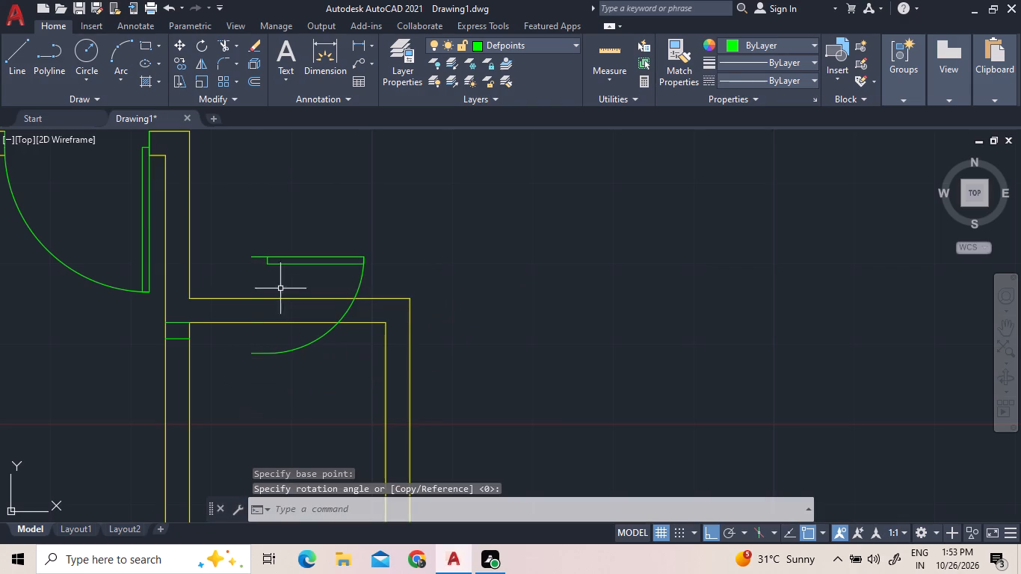
Move the door by its hinge-side jamb end onto the lower marker line at the partition's far face.
click(277, 256)
right_click(271, 243)
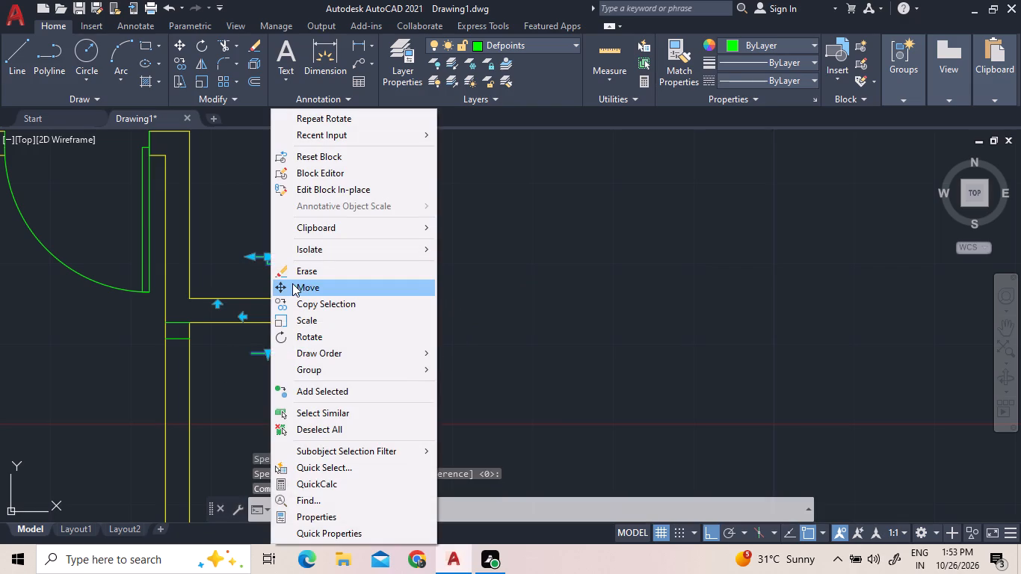
click(292, 283)
click(247, 258)
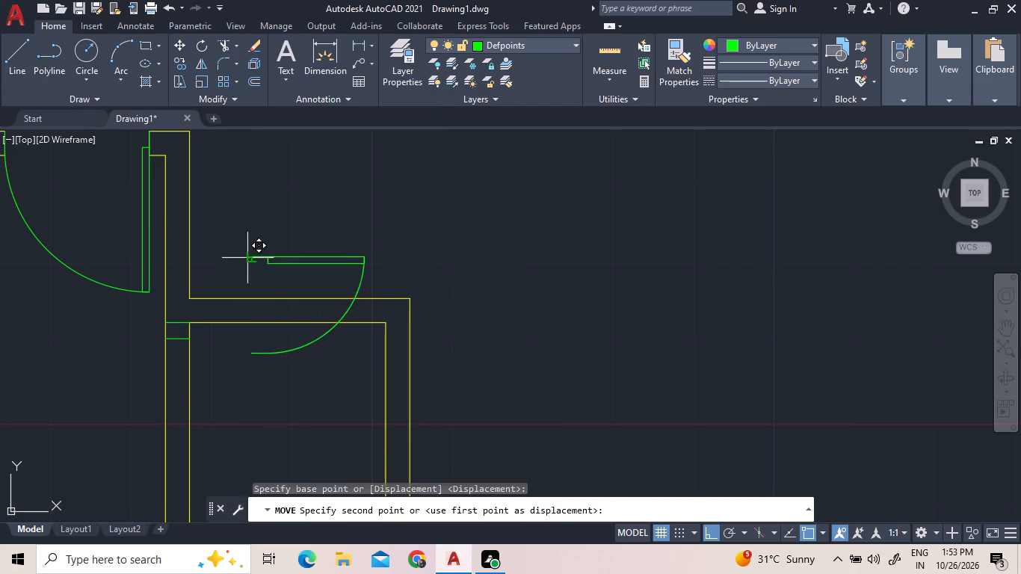
scroll(161, 368, up, 3)
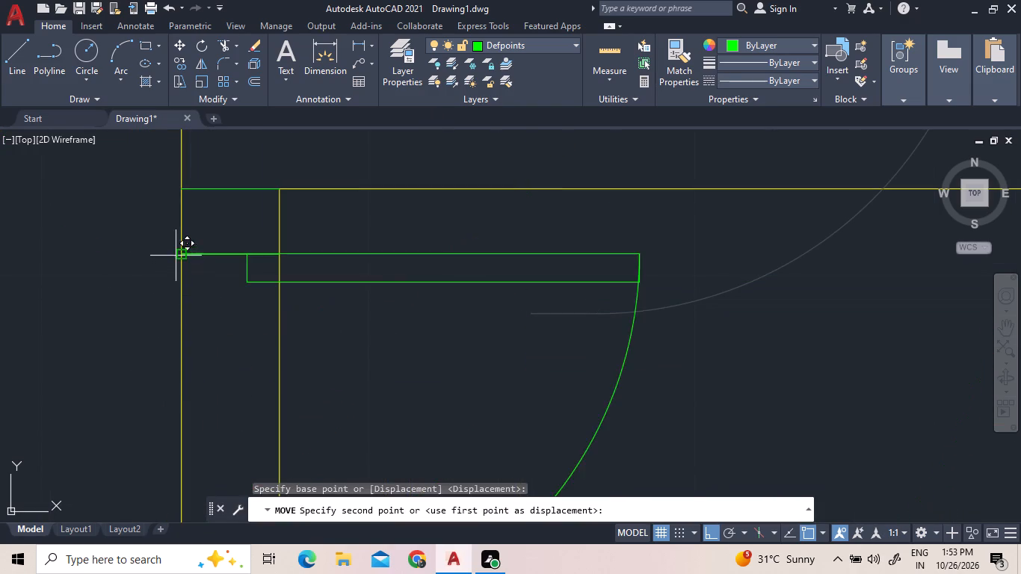
scroll(173, 253, up, 3)
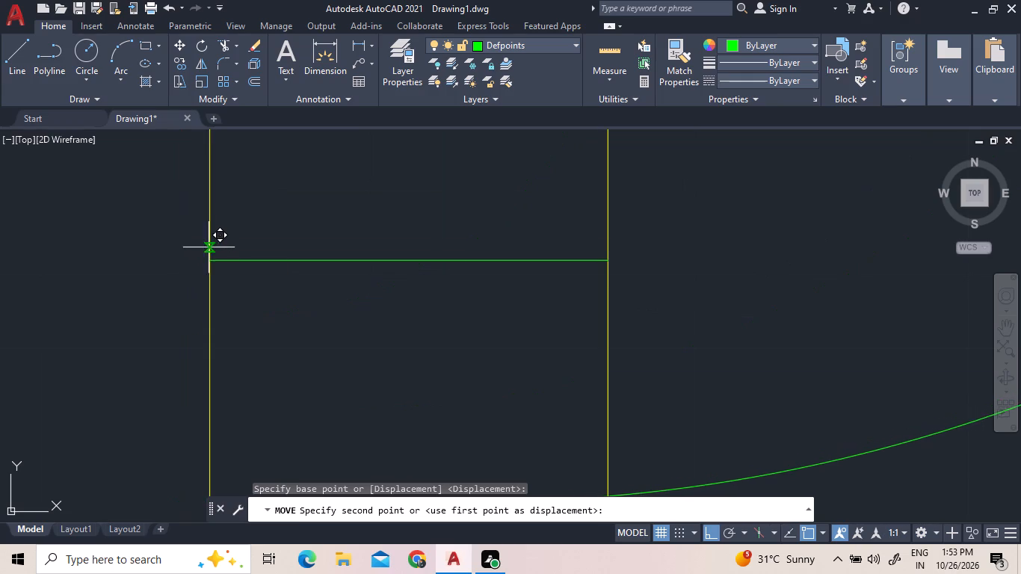
click(209, 260)
scroll(211, 276, down, 6)
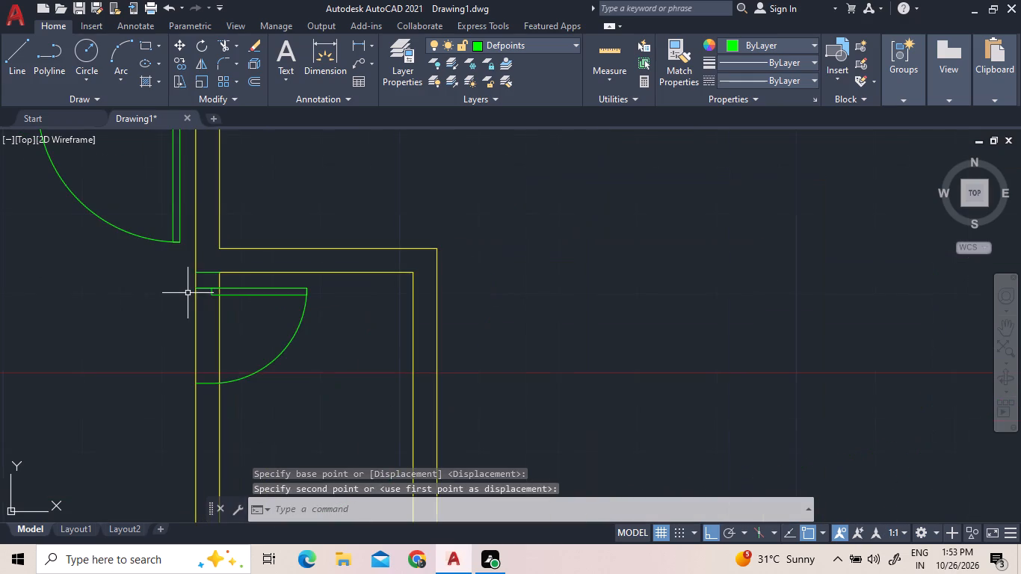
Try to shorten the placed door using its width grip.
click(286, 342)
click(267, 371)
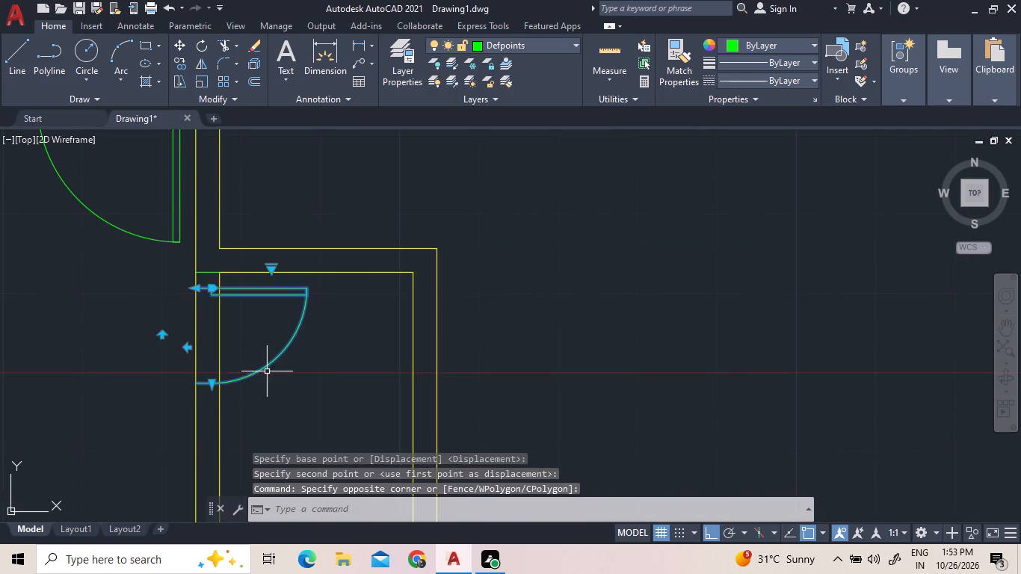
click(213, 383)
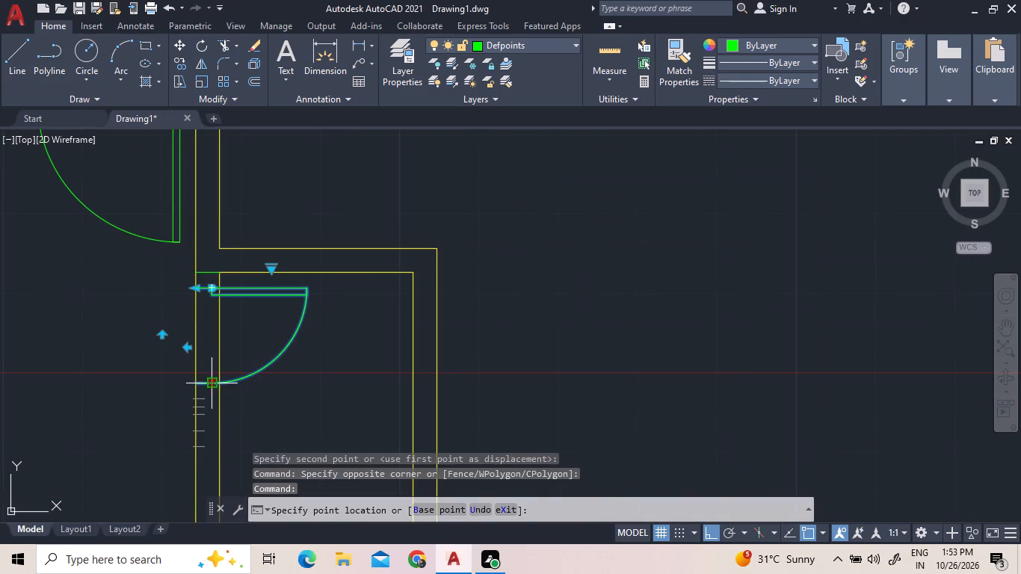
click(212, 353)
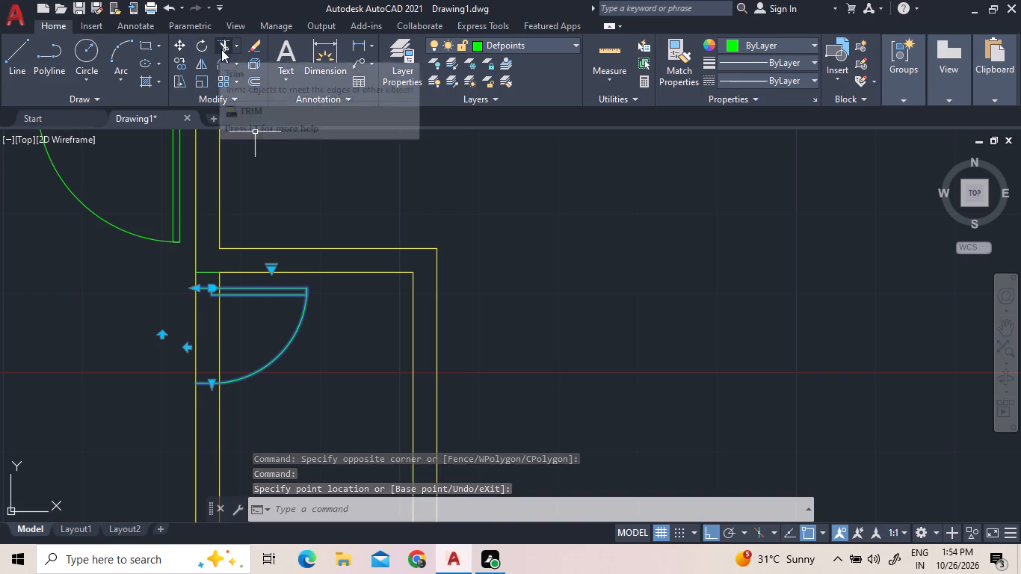
Trim both partition lines across the new door opening and remove the short guide line level with the cross wall's lower face.
click(221, 49)
click(226, 46)
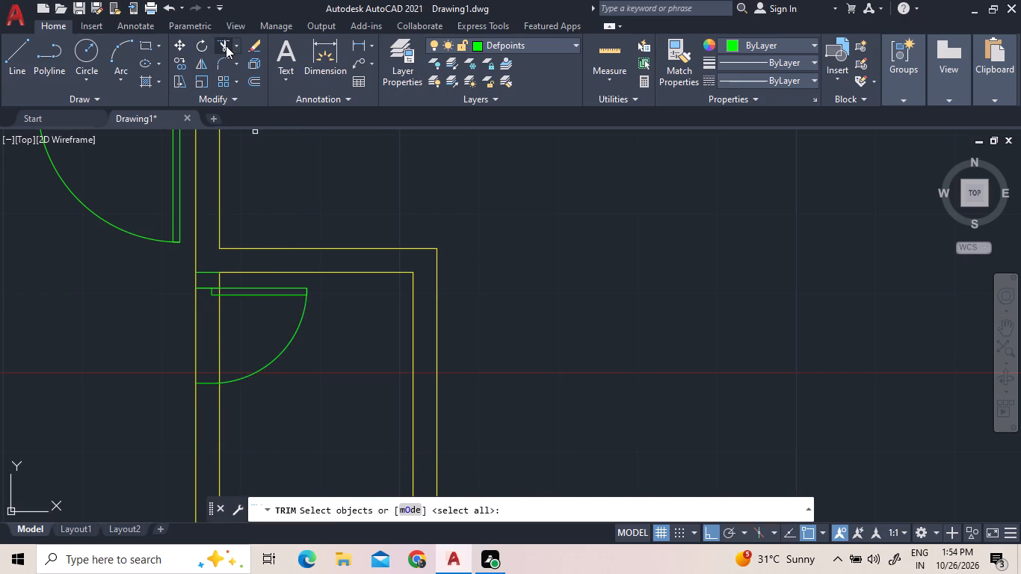
click(232, 306)
click(181, 325)
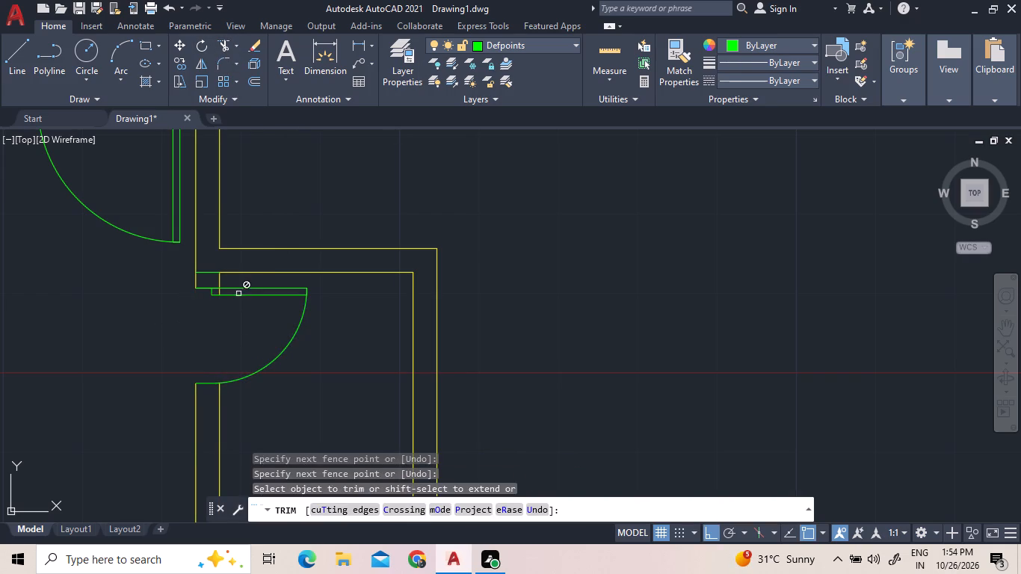
click(218, 290)
drag(211, 268, 211, 275)
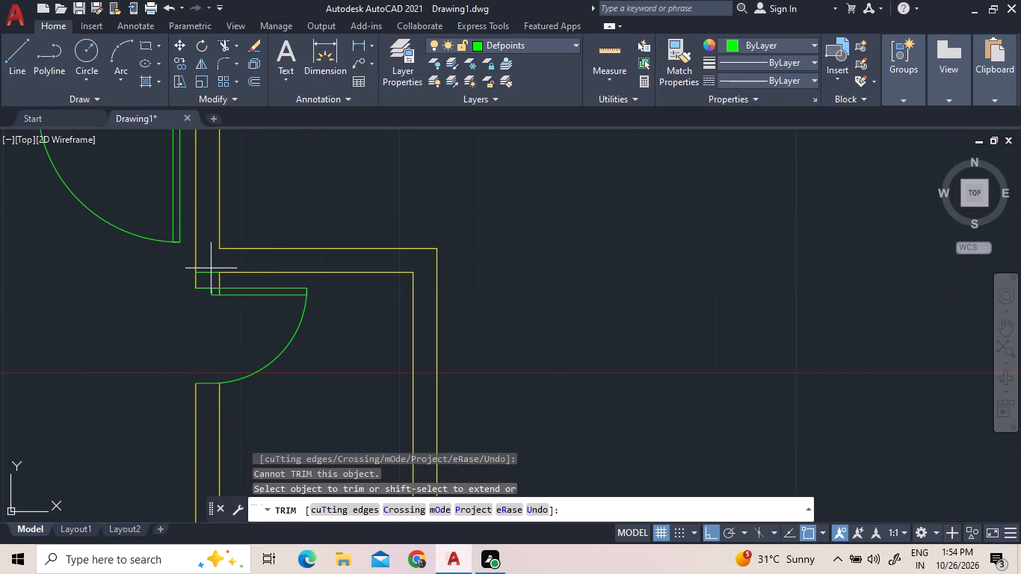
drag(211, 275, 211, 276)
click(209, 283)
click(220, 292)
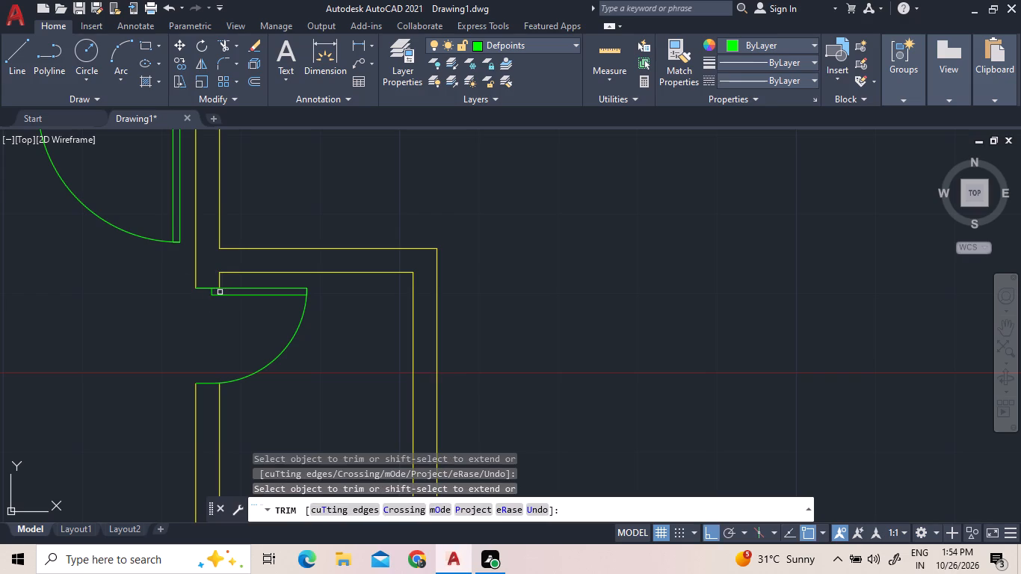
right_click(208, 250)
click(217, 254)
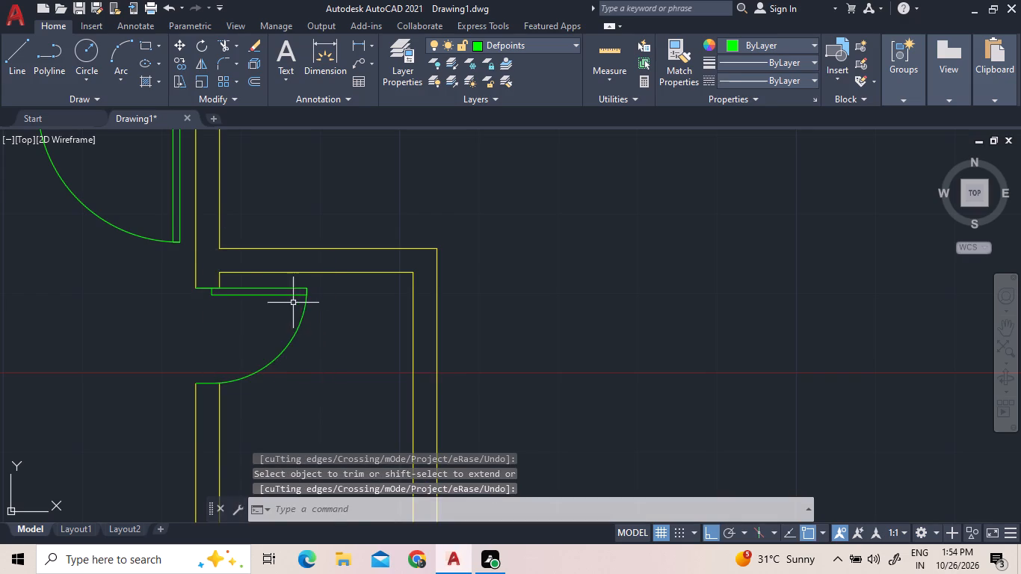
Offset the outer face of the small room's right-hand wall 3.67 to the right.
scroll(292, 291, down, 3)
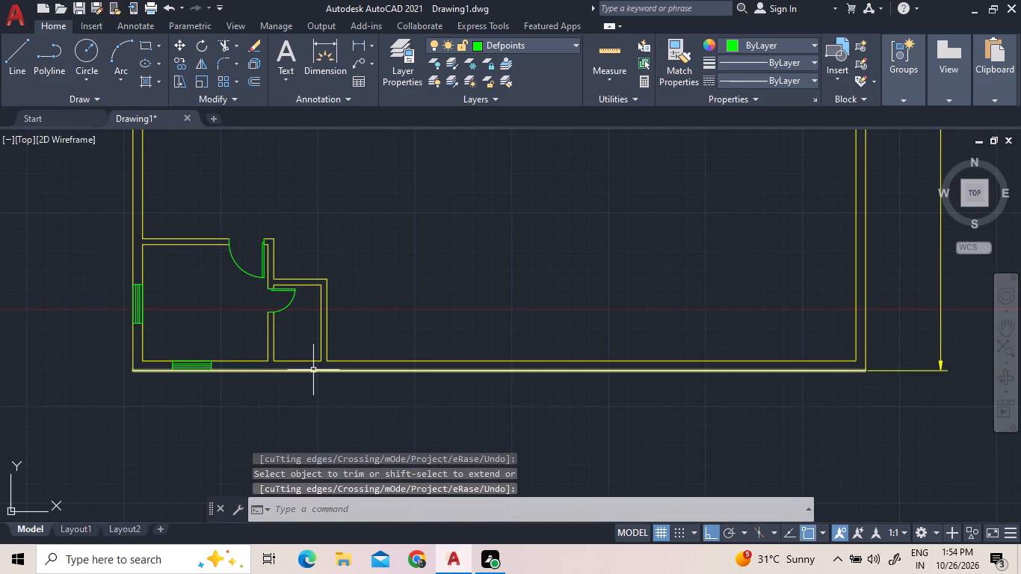
scroll(401, 329, down, 1)
middle_drag(401, 329, 292, 374)
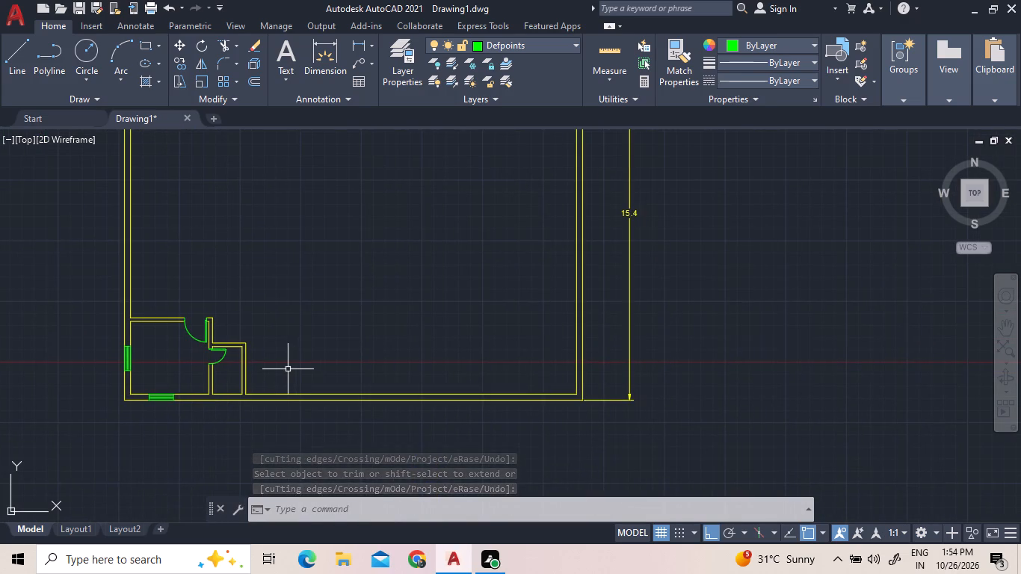
scroll(283, 383, up, 1)
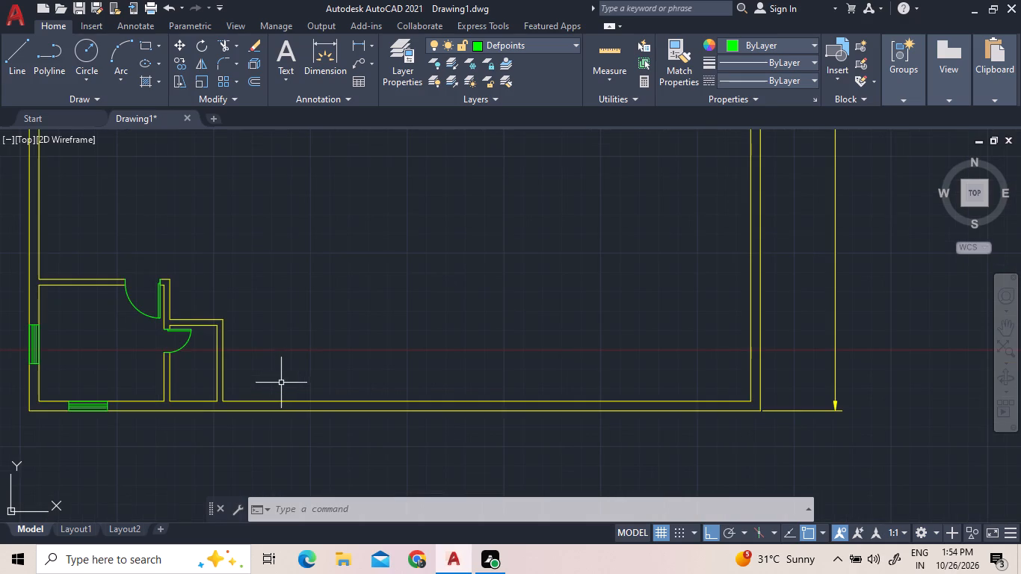
triple_click(252, 79)
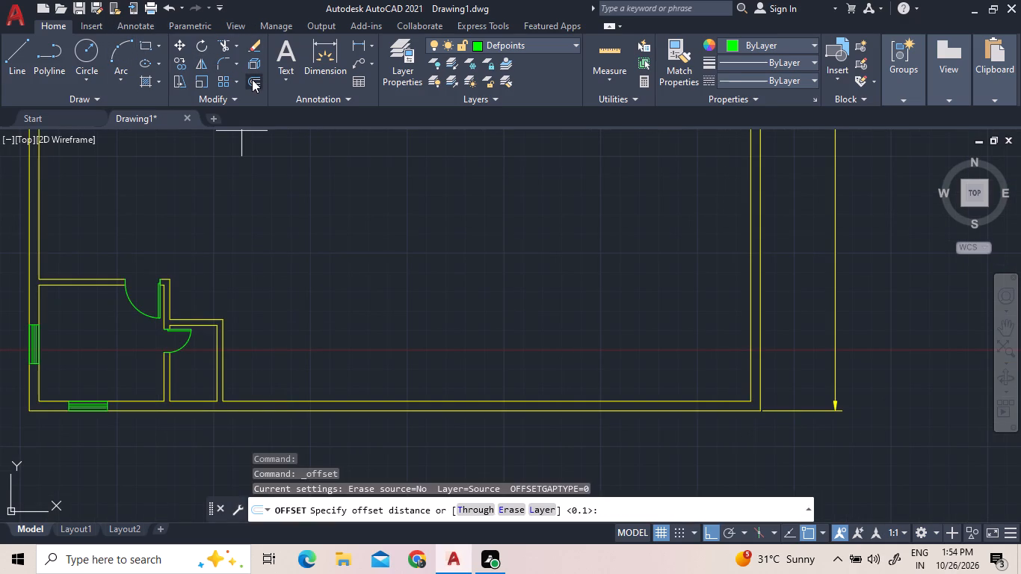
text(3.67)
key(Return)
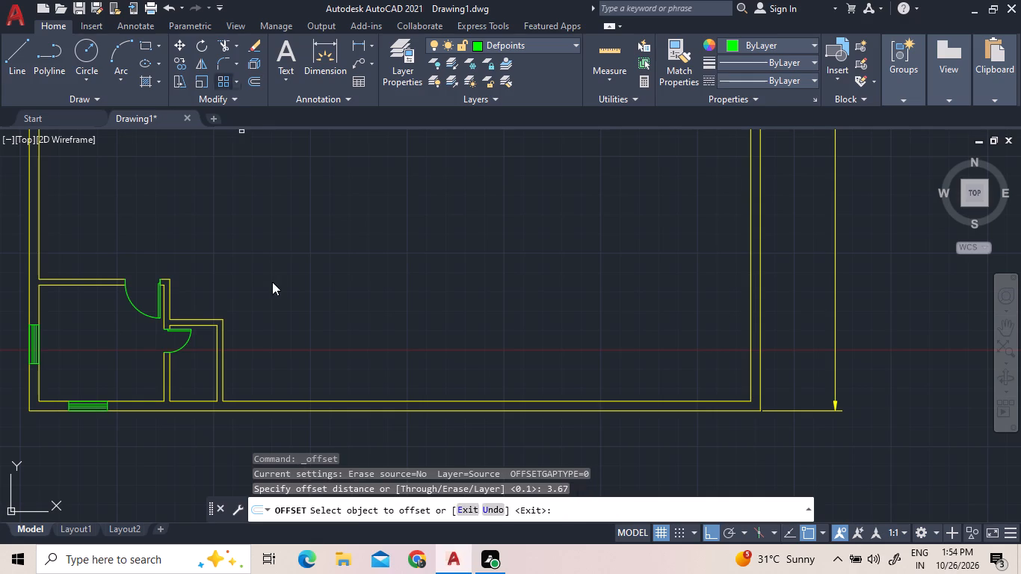
click(223, 321)
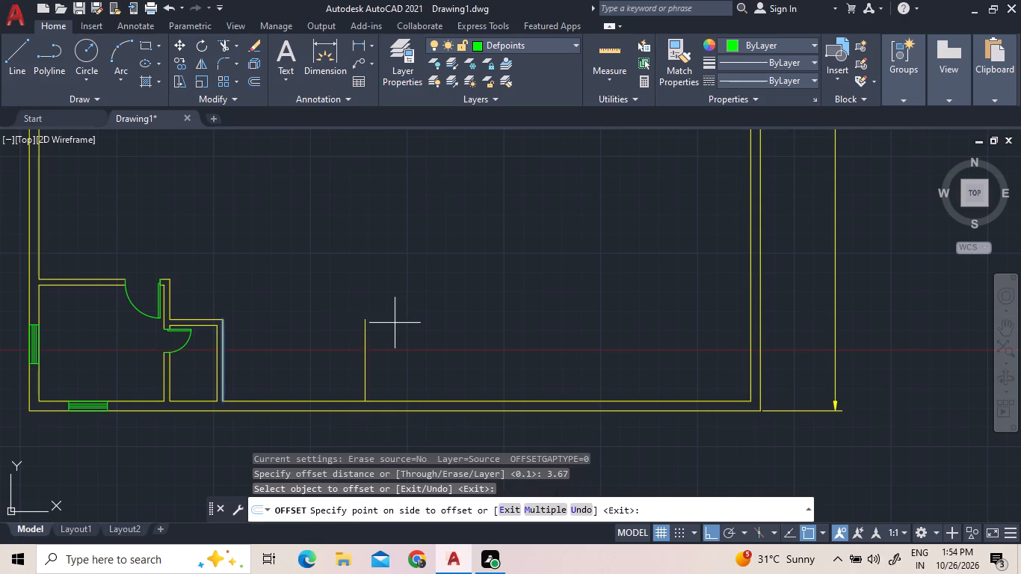
click(392, 321)
Offset the new partition line 0.15 to the right to form the partition's second face.
click(249, 80)
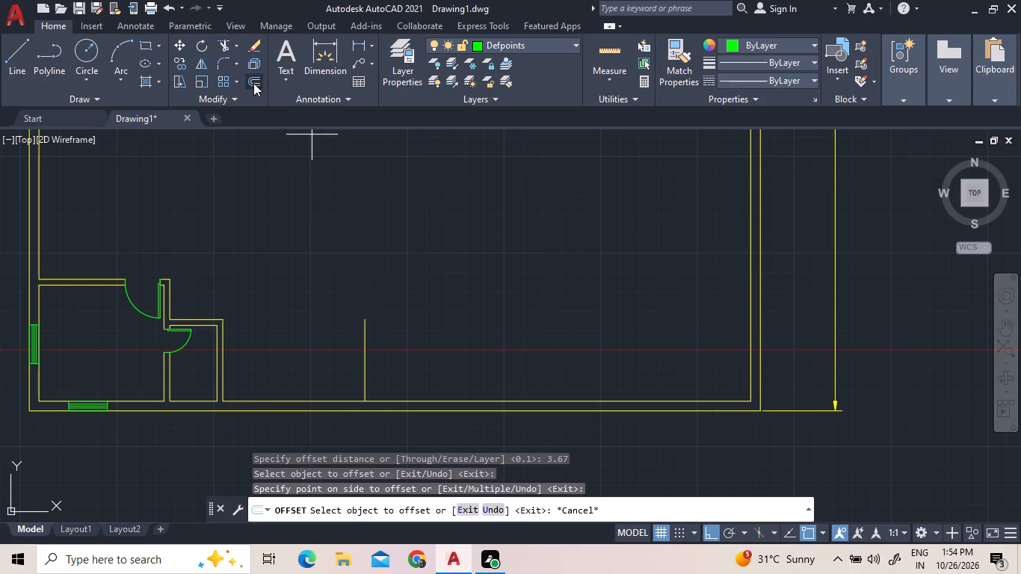
text(0.15)
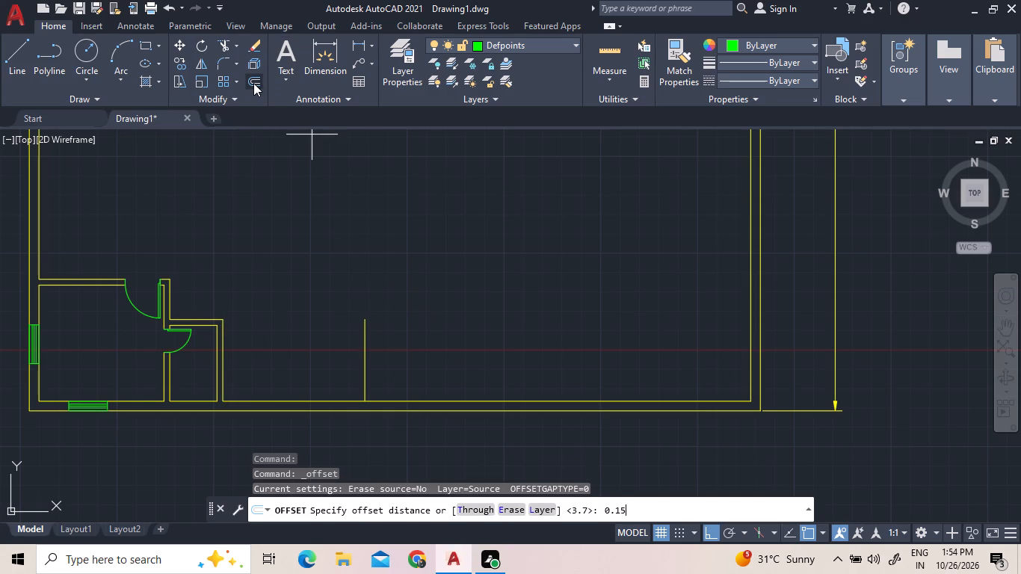
key(Return)
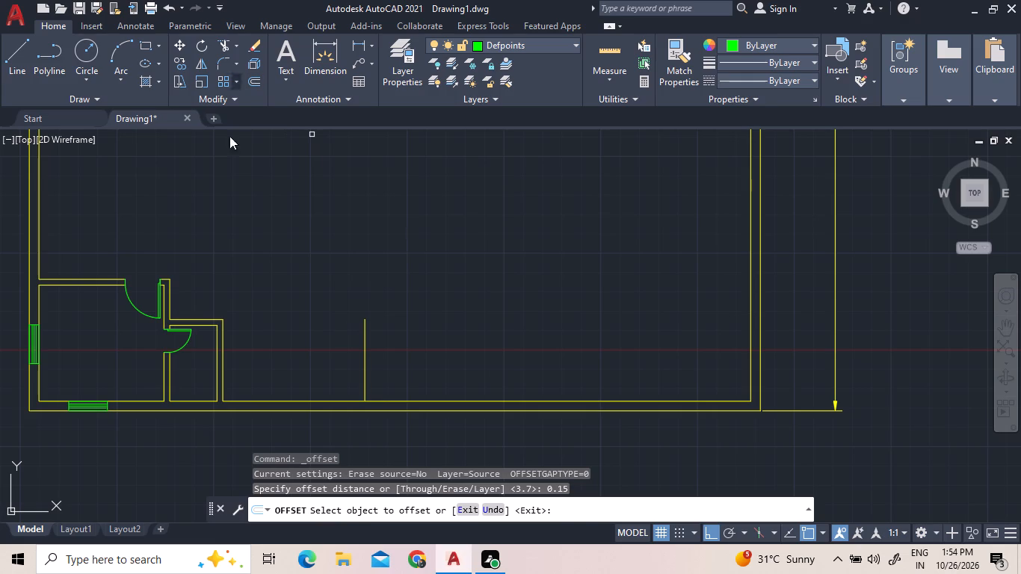
click(365, 357)
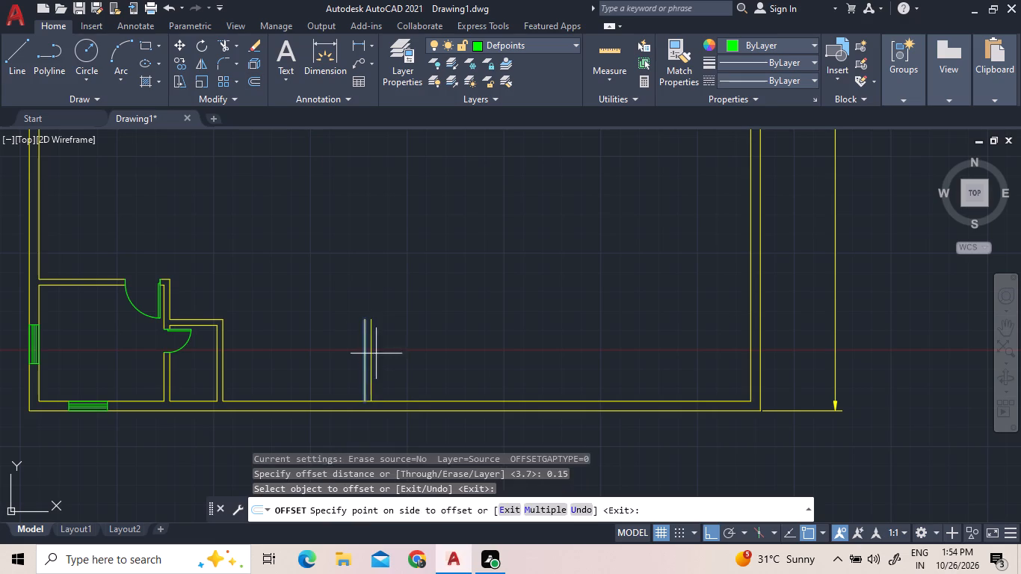
click(383, 353)
right_click(308, 332)
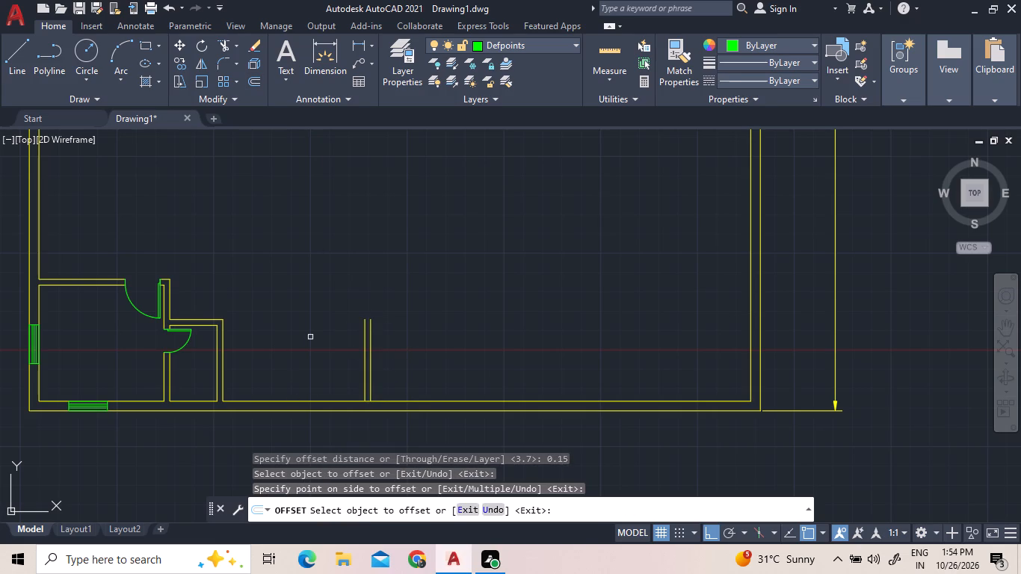
click(320, 344)
Trim the bottom outer wall's inner line between the new partition's two faces.
scroll(372, 415, up, 2)
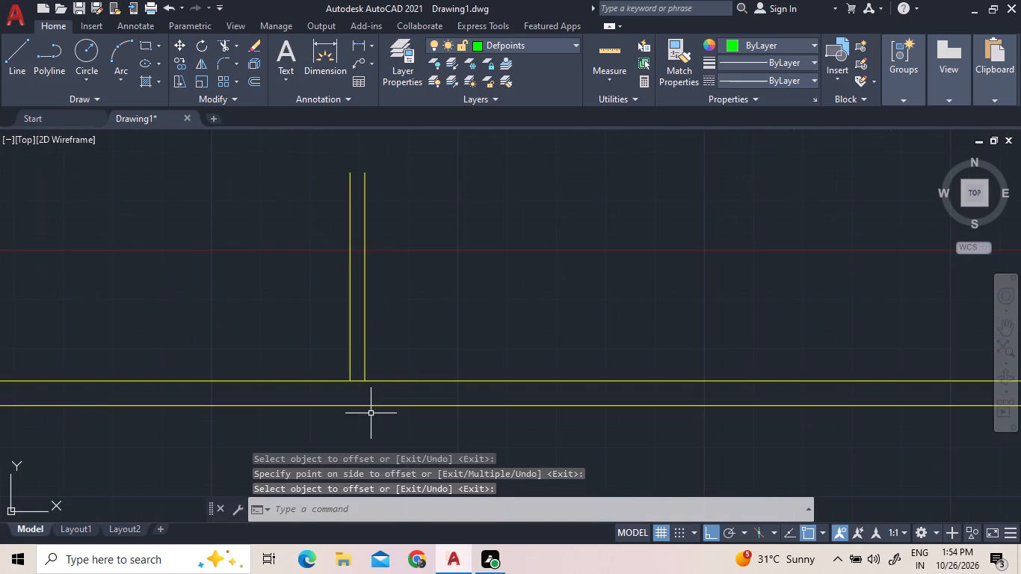
scroll(371, 411, down, 1)
click(224, 49)
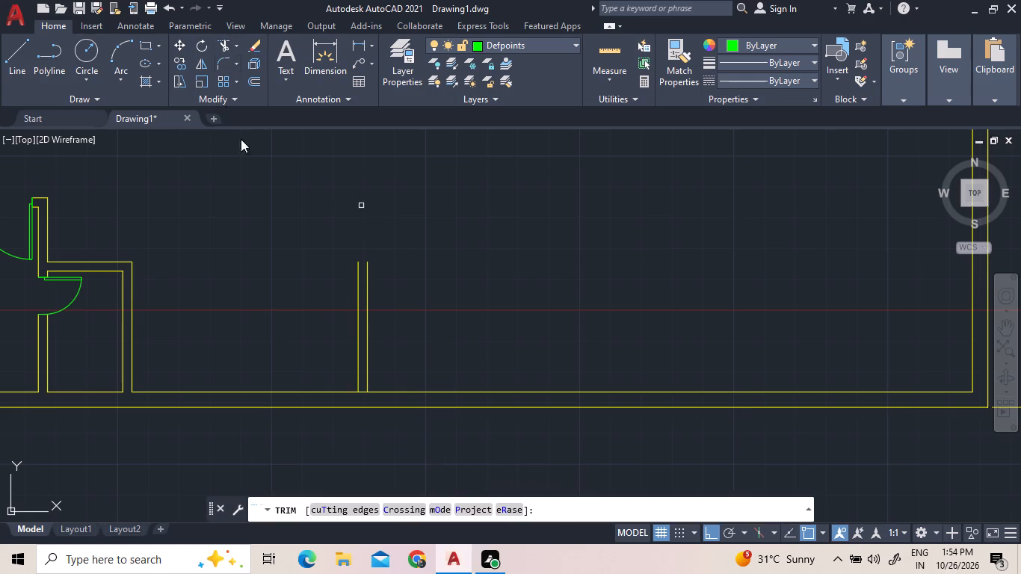
click(361, 393)
right_click(460, 232)
click(469, 237)
Offset the bottom wall's inner line between the small room and the new partition 3.0 upward.
scroll(487, 263, down, 3)
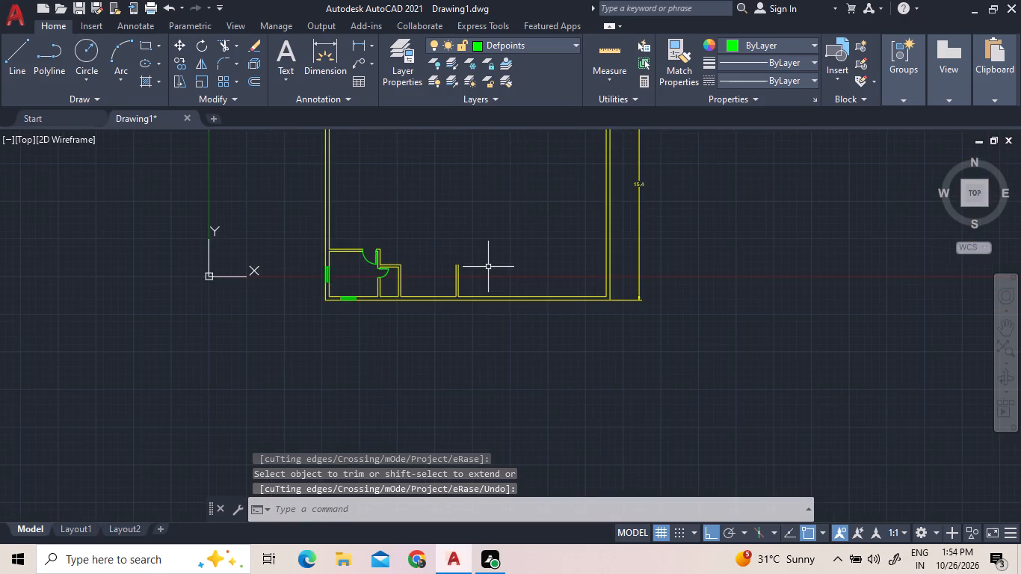
scroll(477, 257, up, 1)
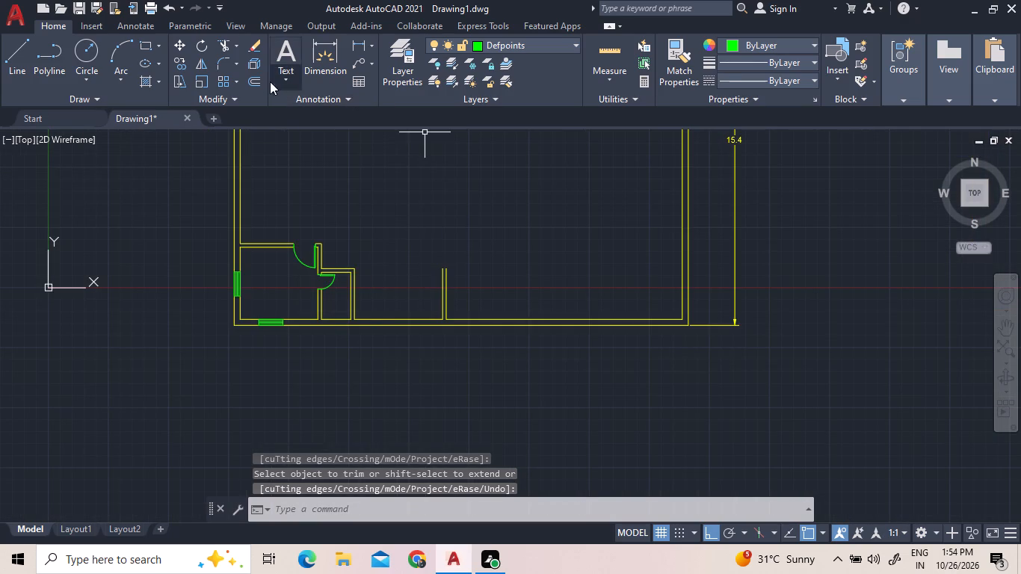
click(259, 80)
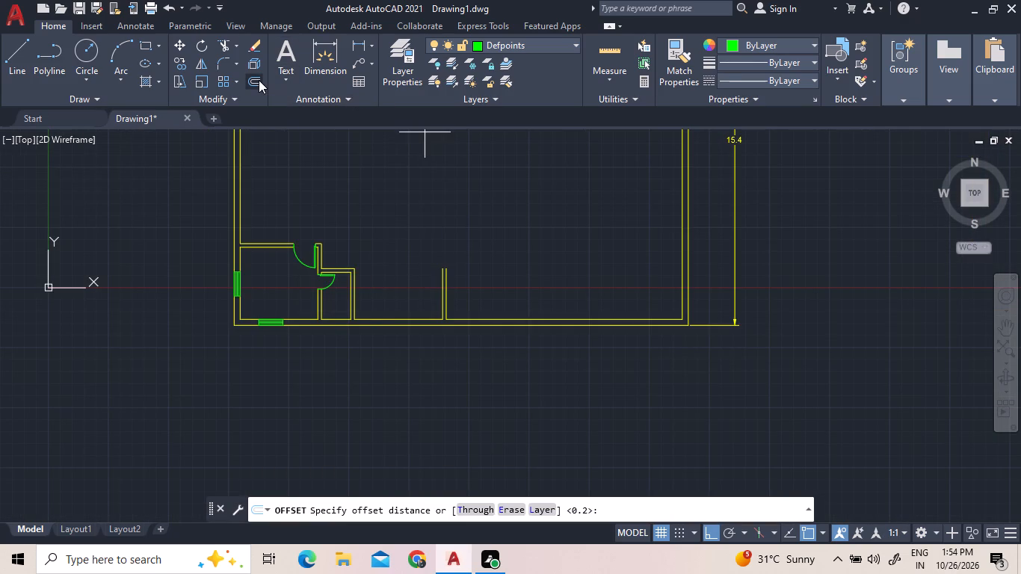
text(3.0)
key(Return)
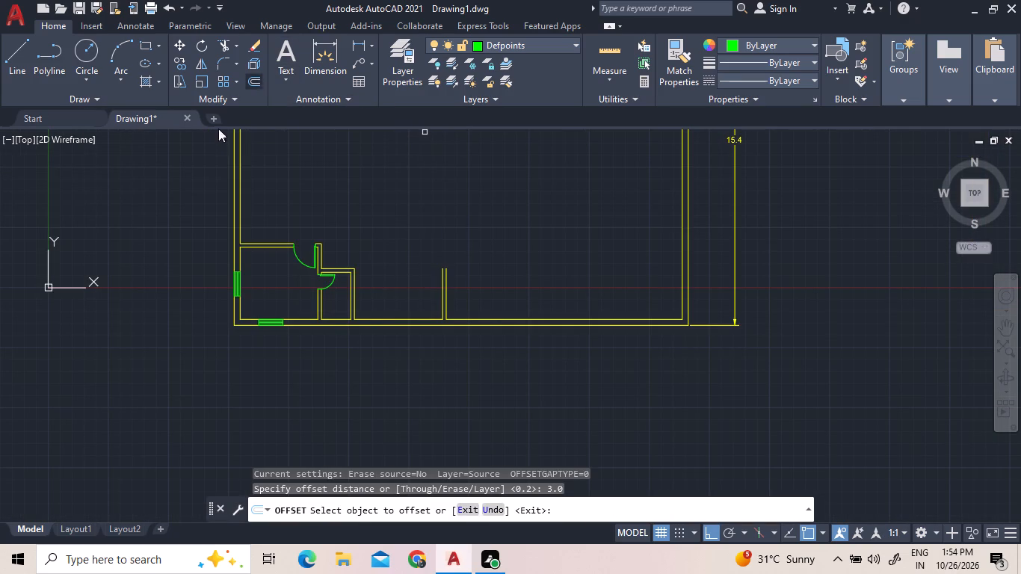
click(409, 317)
click(402, 318)
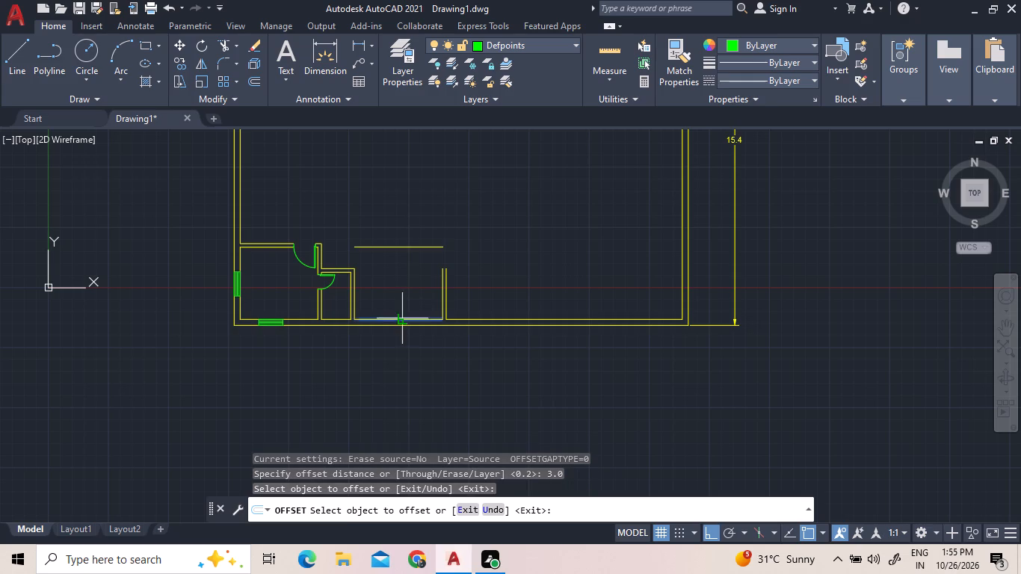
click(402, 238)
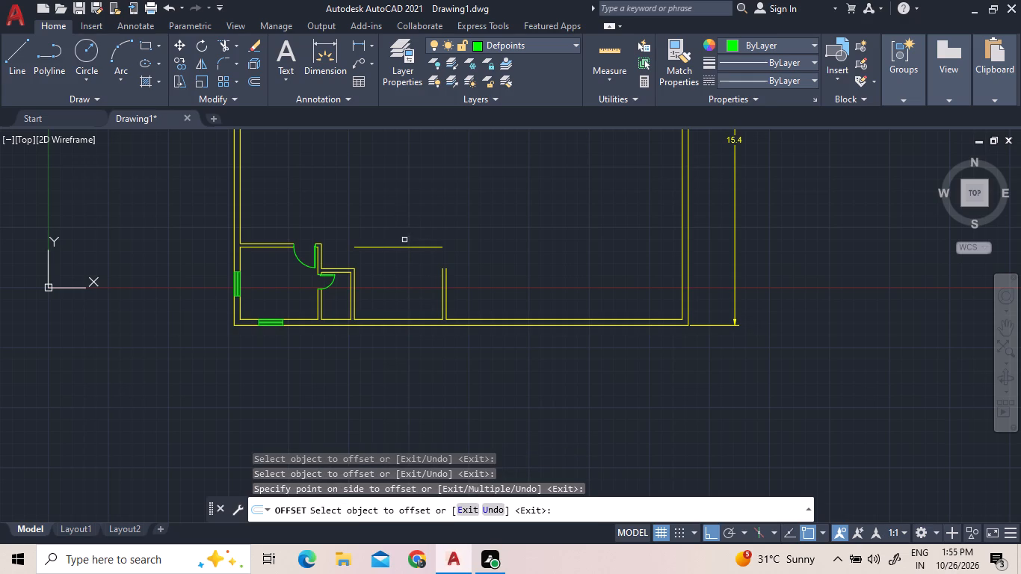
Offset the new horizontal cross-wall line 0.15 upward to form its second face.
click(255, 85)
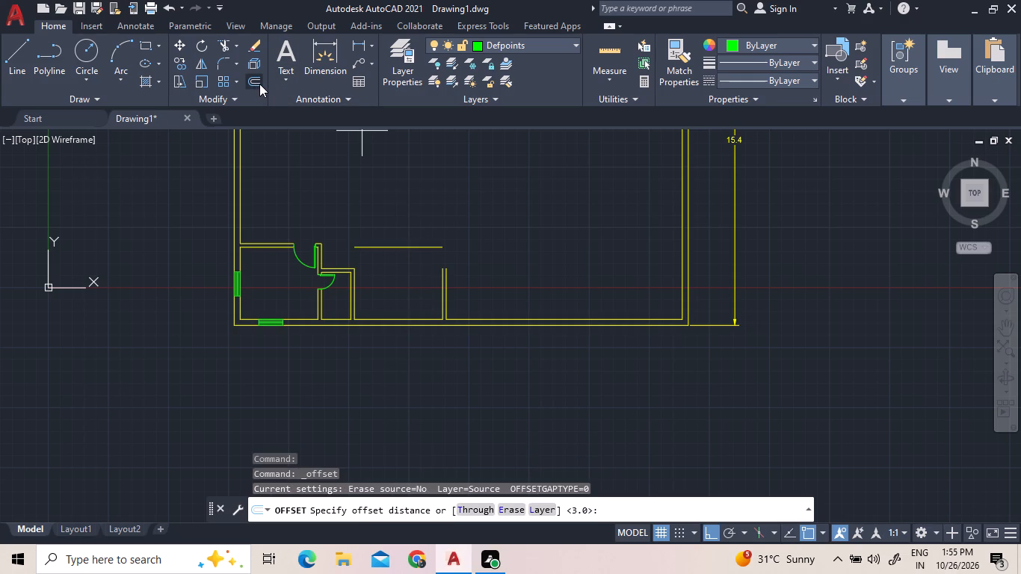
text(0.0)
key(BackSpace)
text(15)
key(Return)
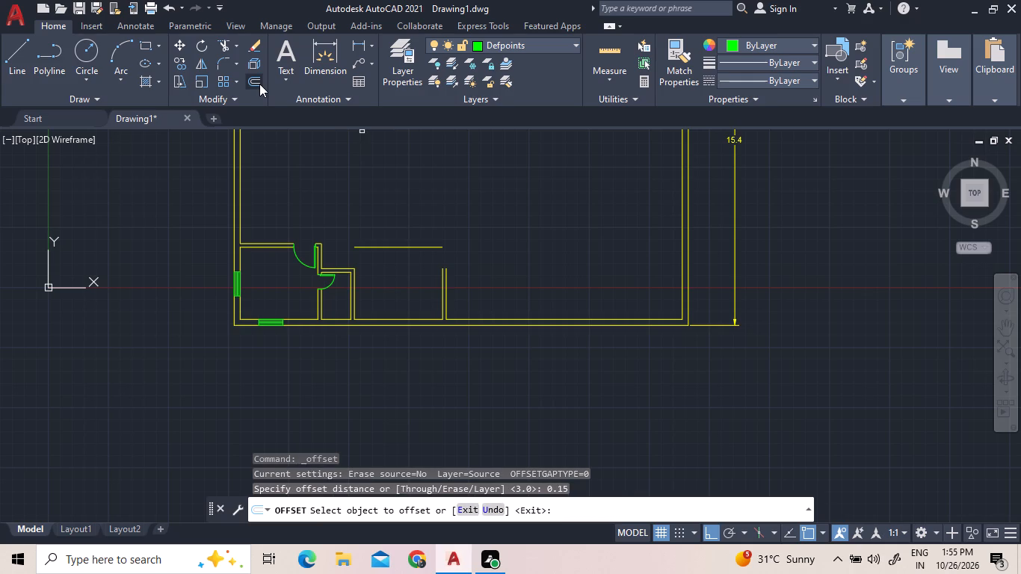
click(386, 247)
click(389, 236)
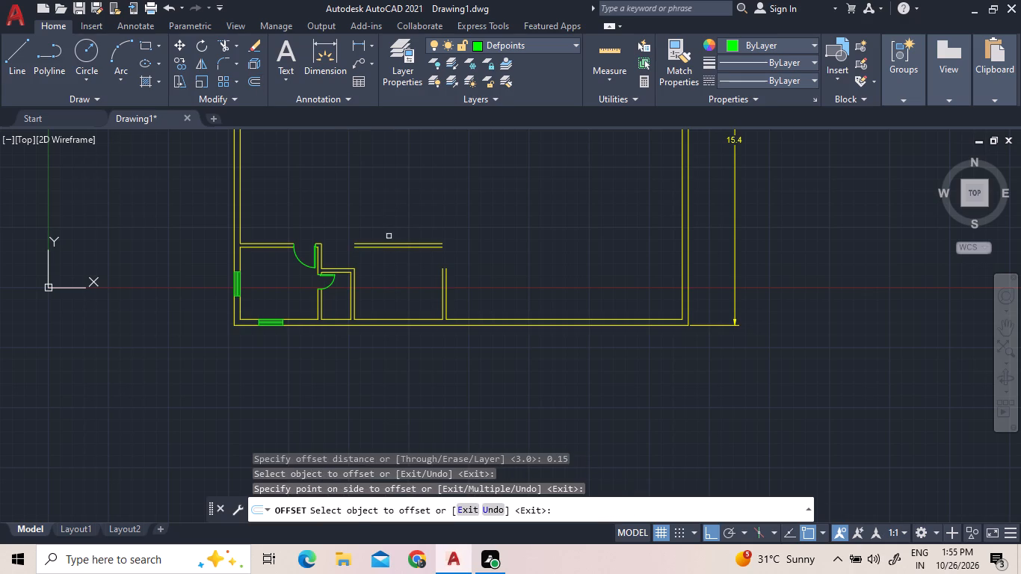
Extend both cross-wall lines to the right outer wall, and the new partition's faces and small room's right outer face up to the cross wall's upper line.
click(234, 40)
click(241, 89)
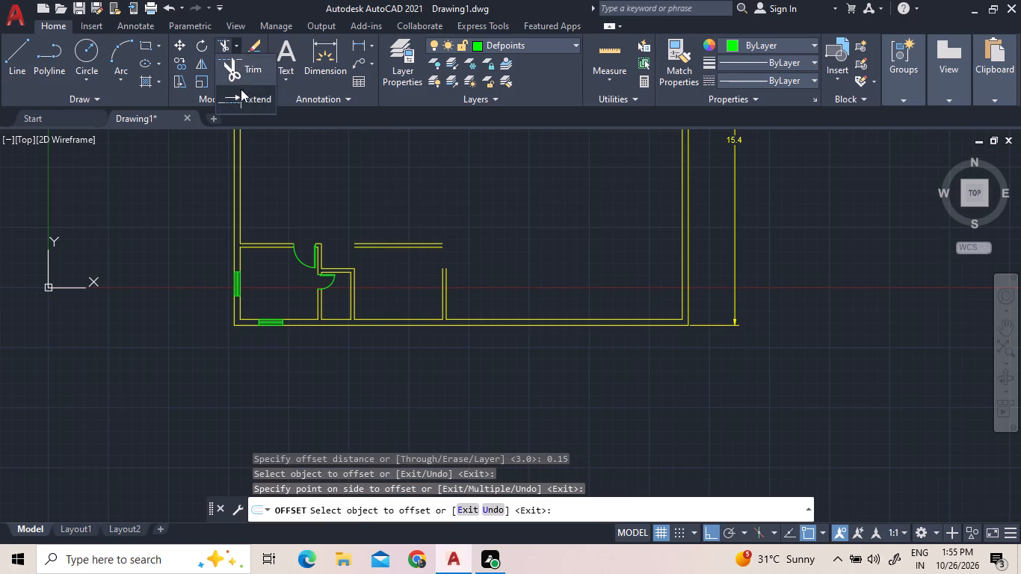
click(508, 291)
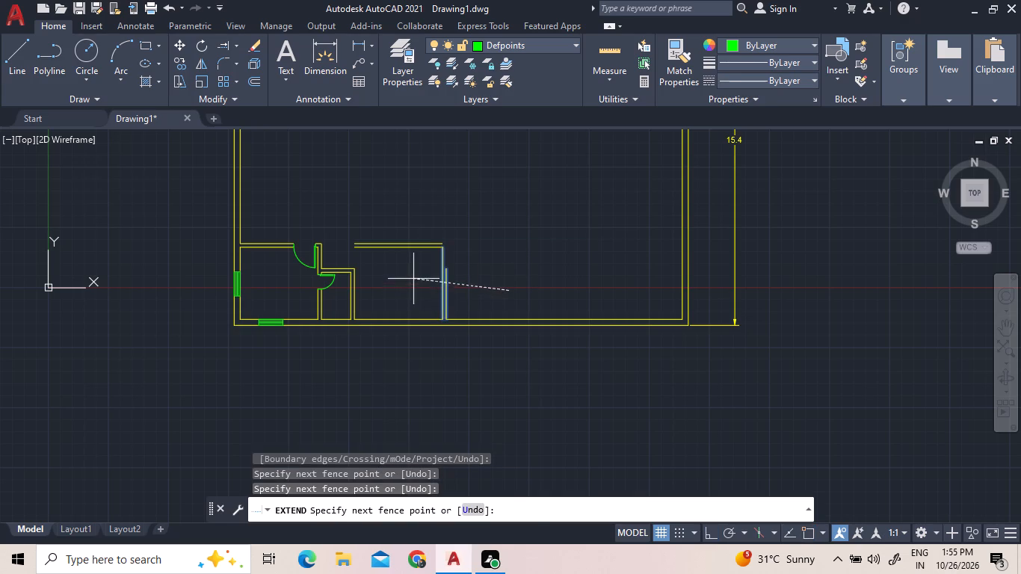
click(413, 278)
click(439, 246)
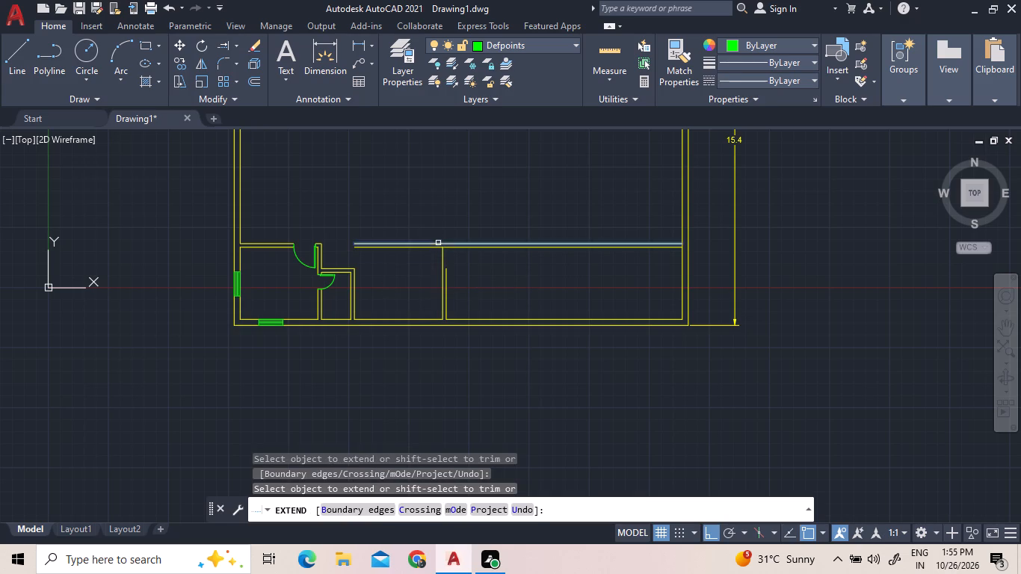
click(438, 243)
click(443, 279)
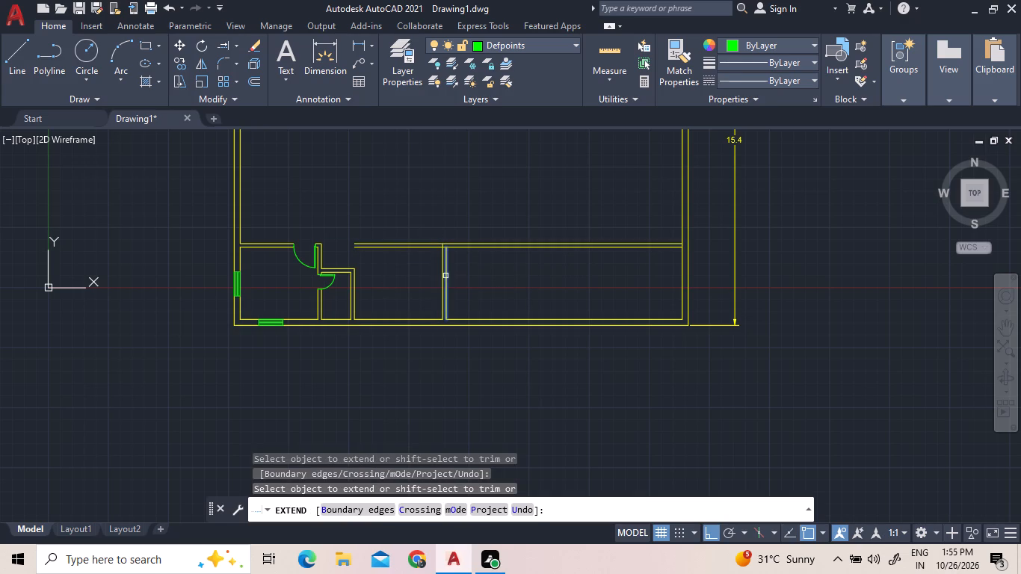
triple_click(446, 280)
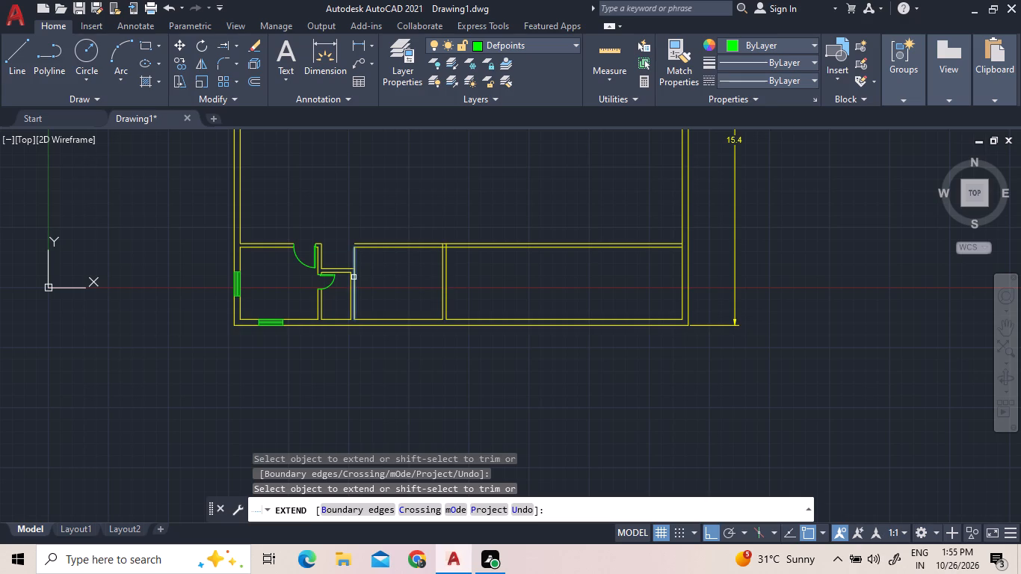
triple_click(354, 277)
Trim the cross wall's lower line between the new partition's faces and the partition's left face inside the cross wall.
scroll(420, 239, up, 2)
scroll(412, 238, down, 1)
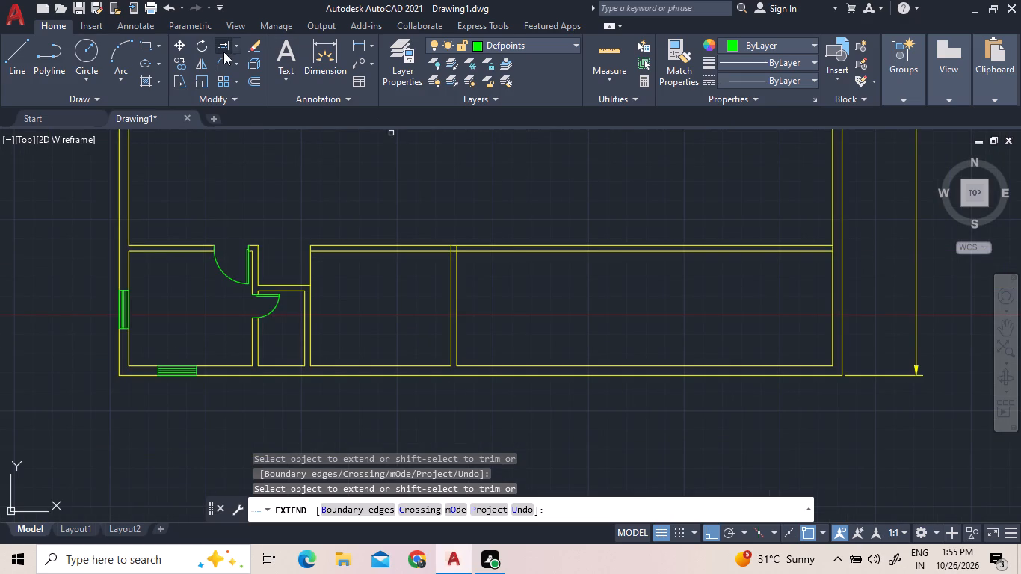
click(224, 51)
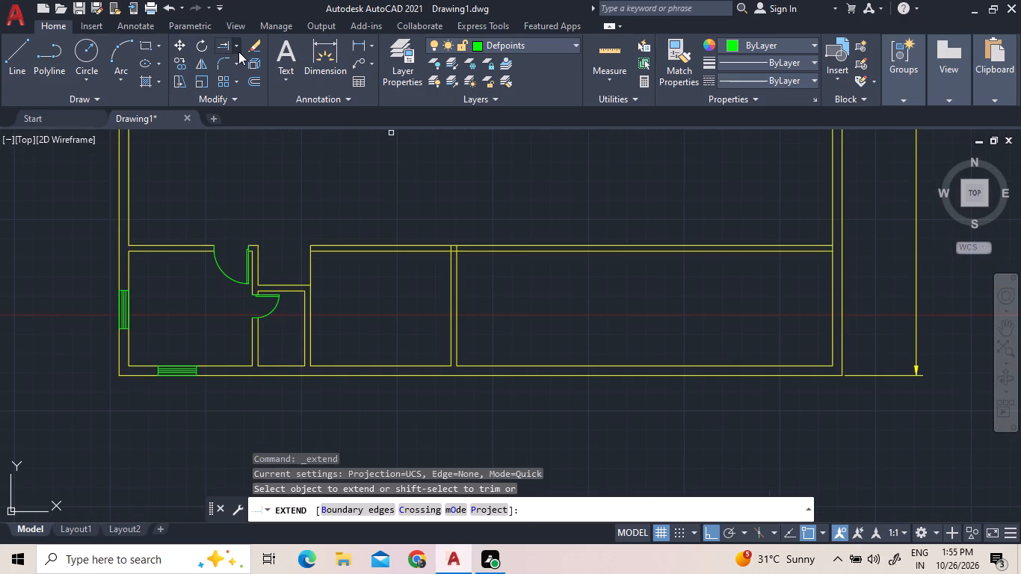
click(238, 52)
click(244, 63)
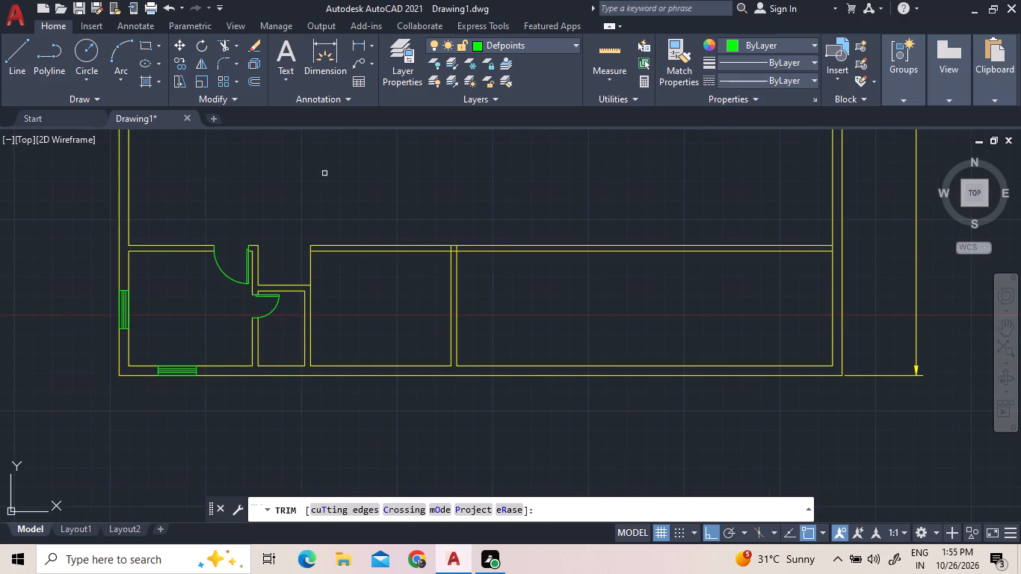
scroll(460, 250, up, 4)
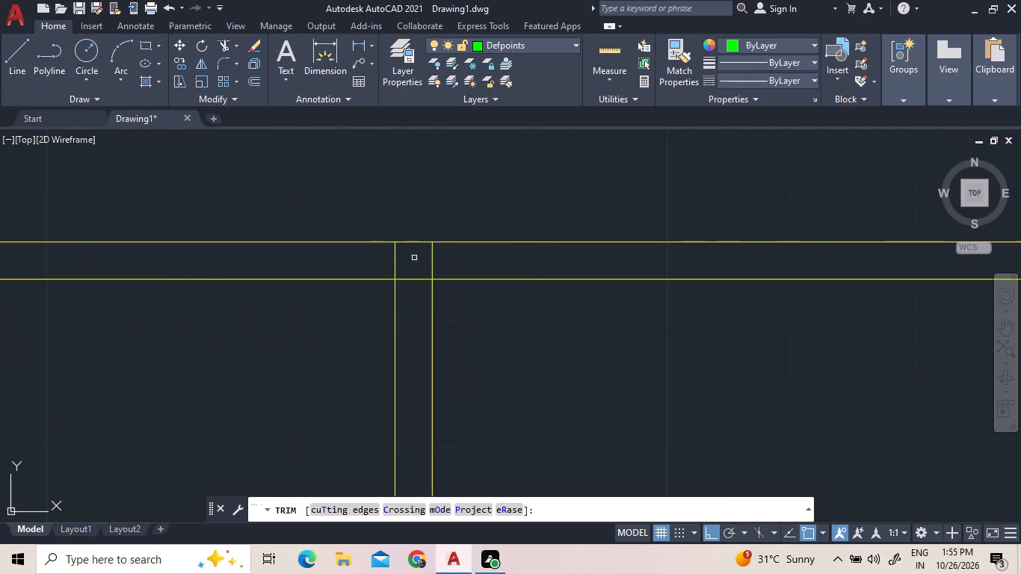
click(381, 255)
click(416, 284)
click(426, 266)
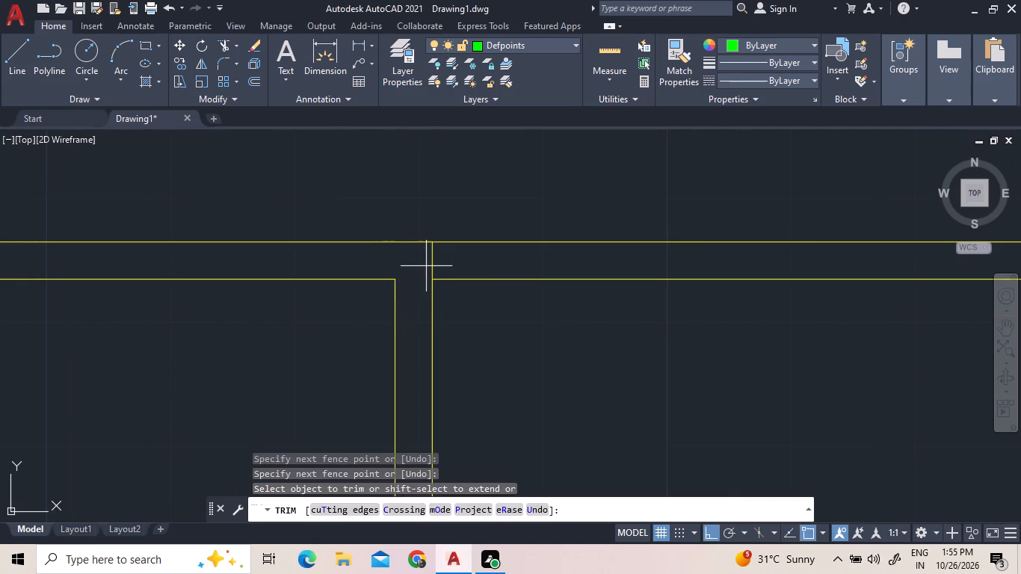
click(421, 267)
Trim the extended right face of the small room between its top corner and the cross wall's lower line.
scroll(413, 270, down, 2)
scroll(120, 208, down, 1)
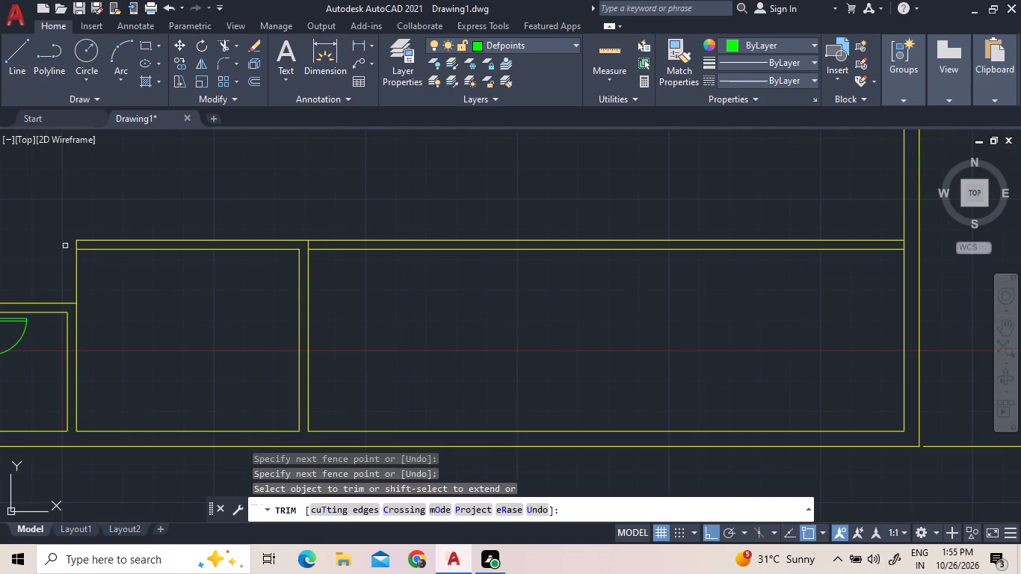
click(72, 266)
click(86, 268)
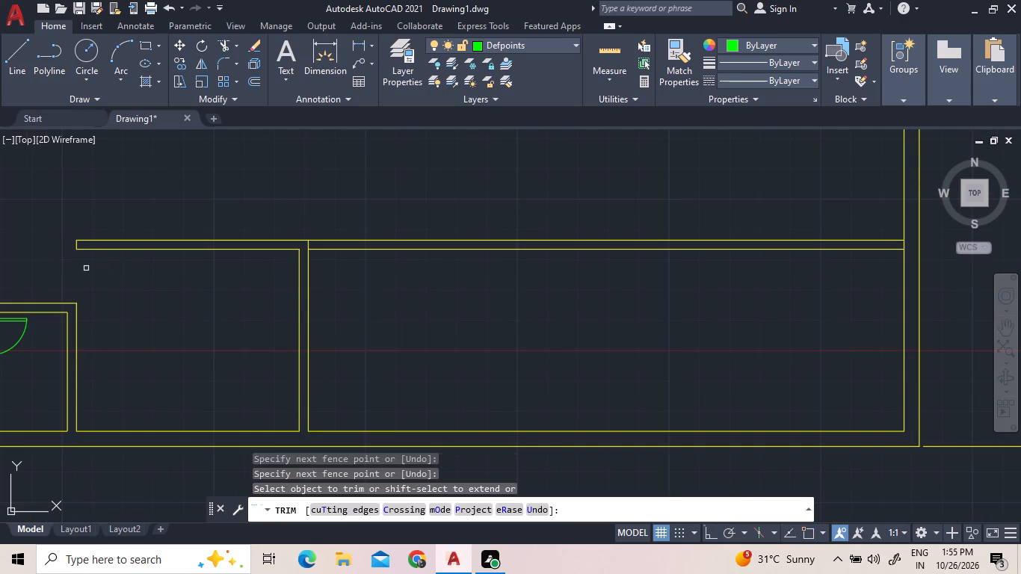
right_click(91, 210)
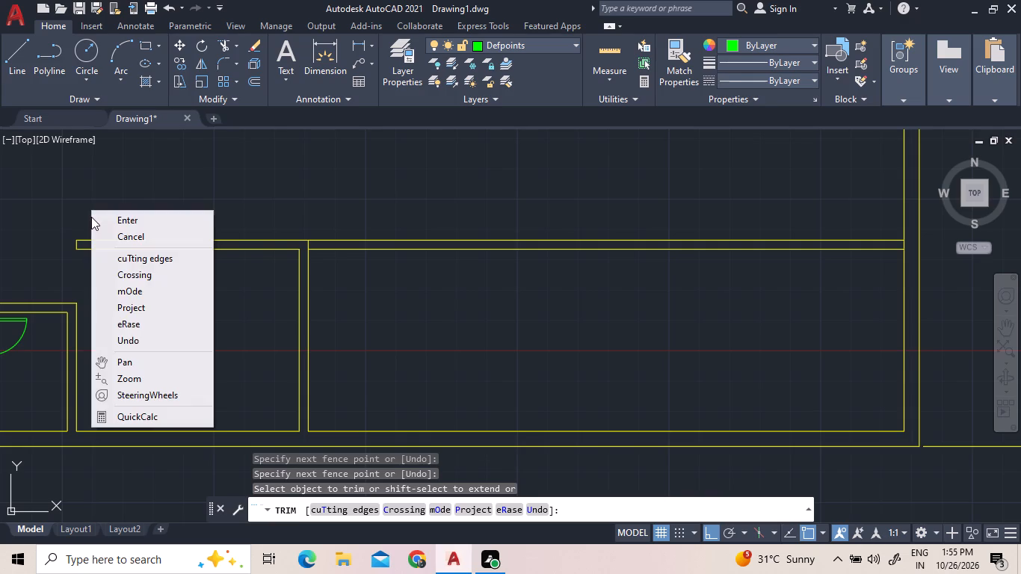
click(100, 226)
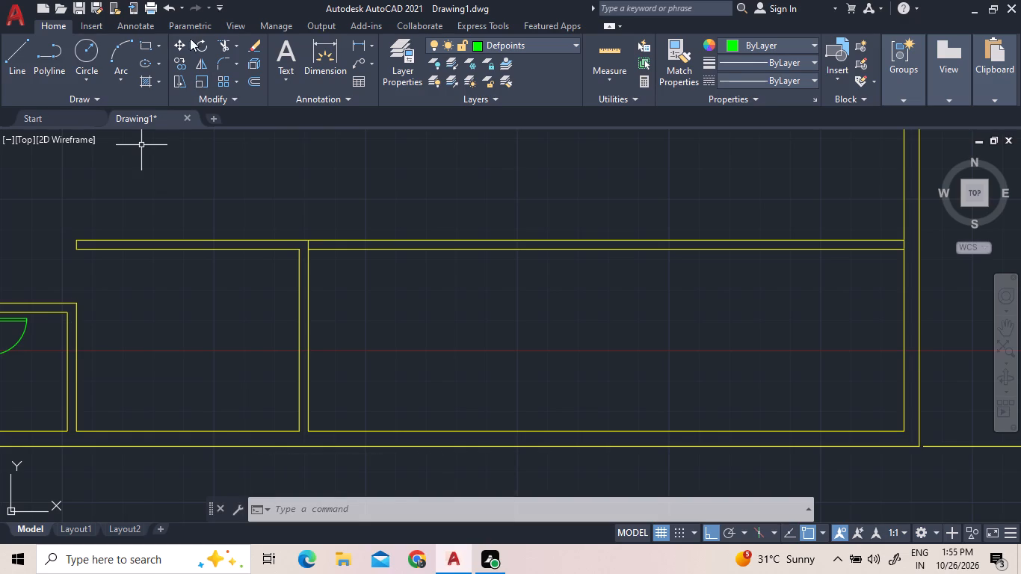
Extend the small room's right wall faces up to the cross wall, and both cross-wall lines left to the neighbouring partition.
click(231, 49)
click(234, 47)
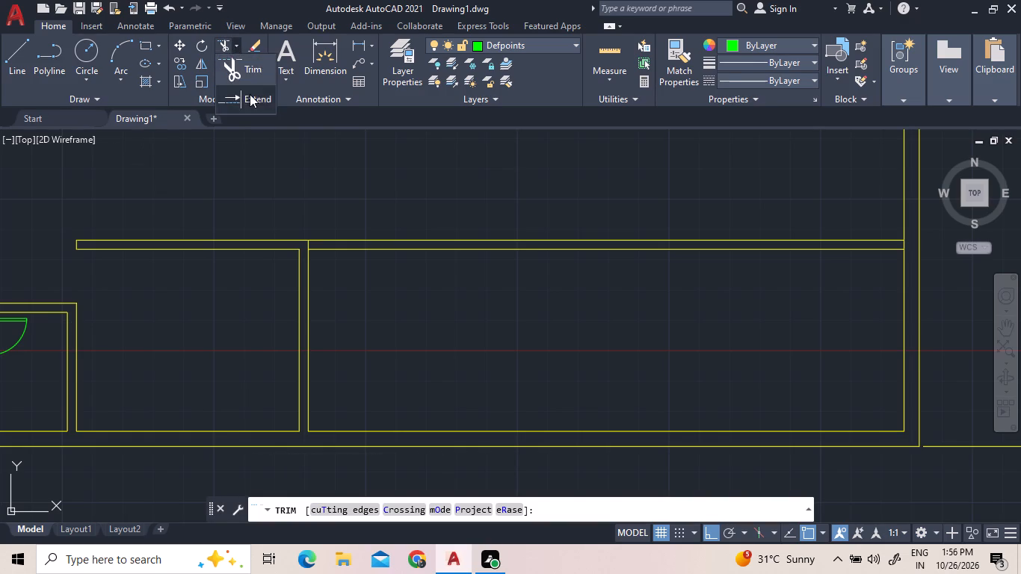
click(250, 94)
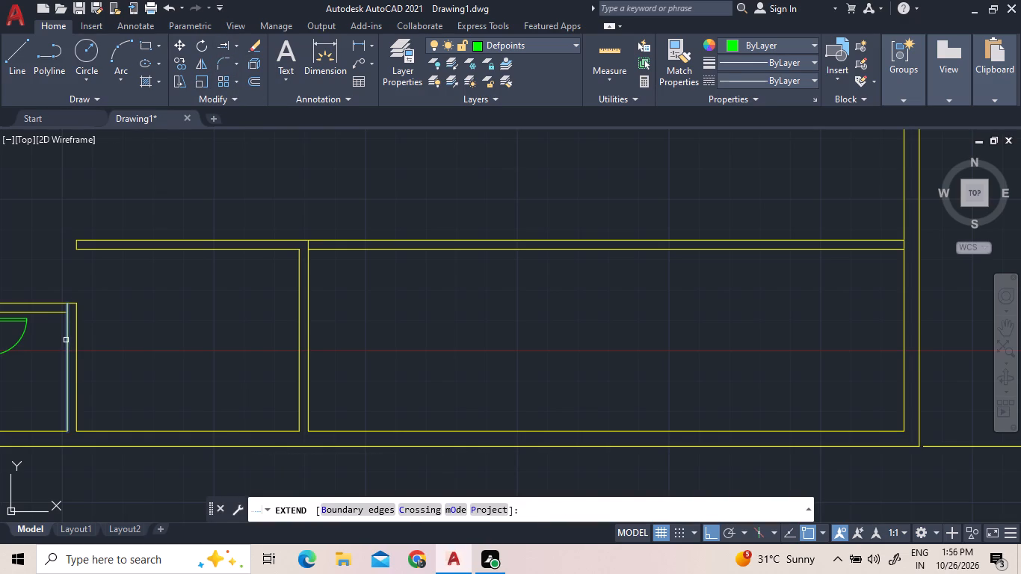
click(66, 340)
click(67, 330)
click(77, 324)
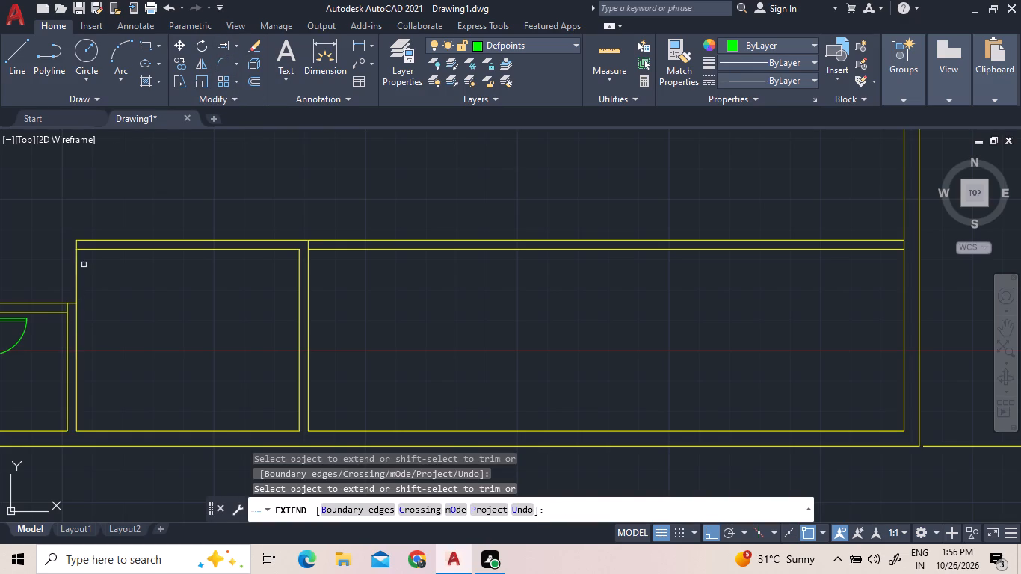
click(90, 247)
click(89, 242)
scroll(123, 310, down, 3)
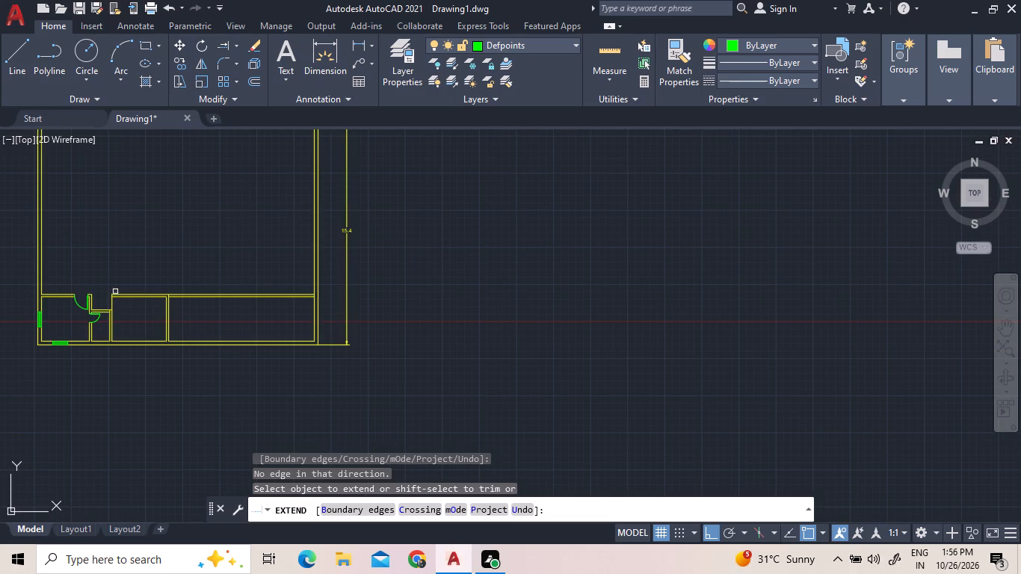
click(118, 297)
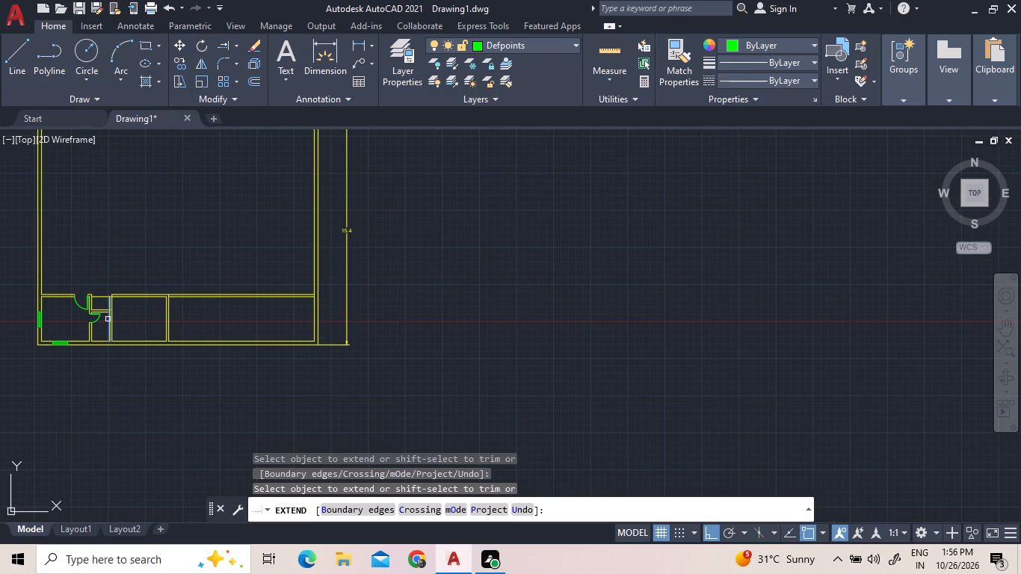
click(108, 319)
click(116, 294)
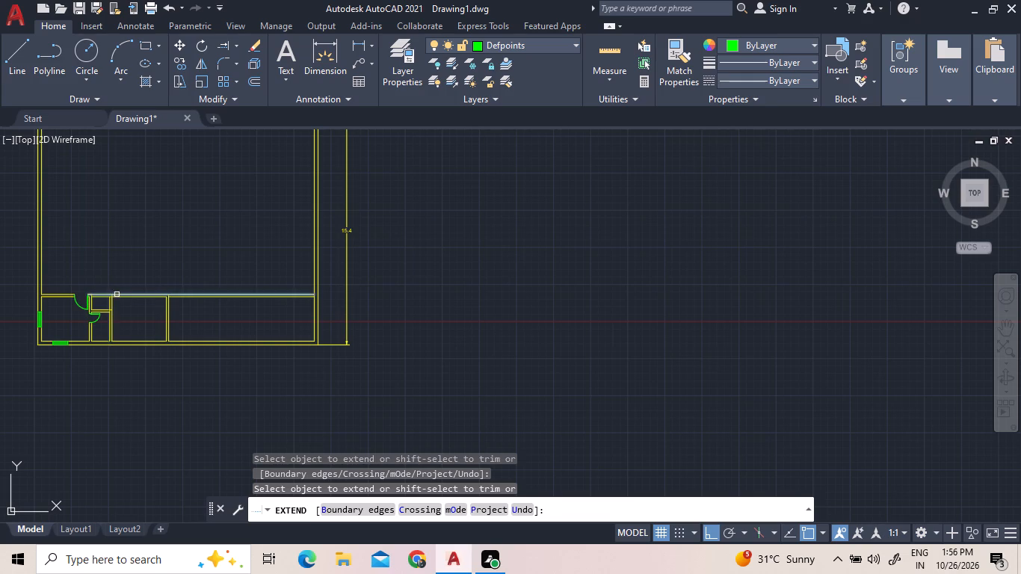
click(109, 299)
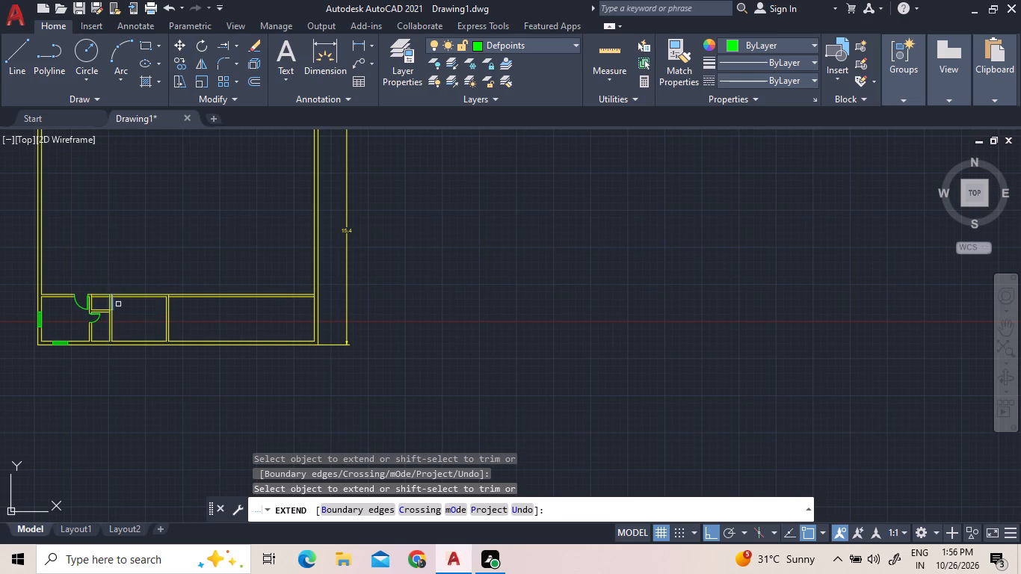
scroll(118, 304, up, 3)
scroll(125, 303, down, 3)
scroll(90, 294, up, 3)
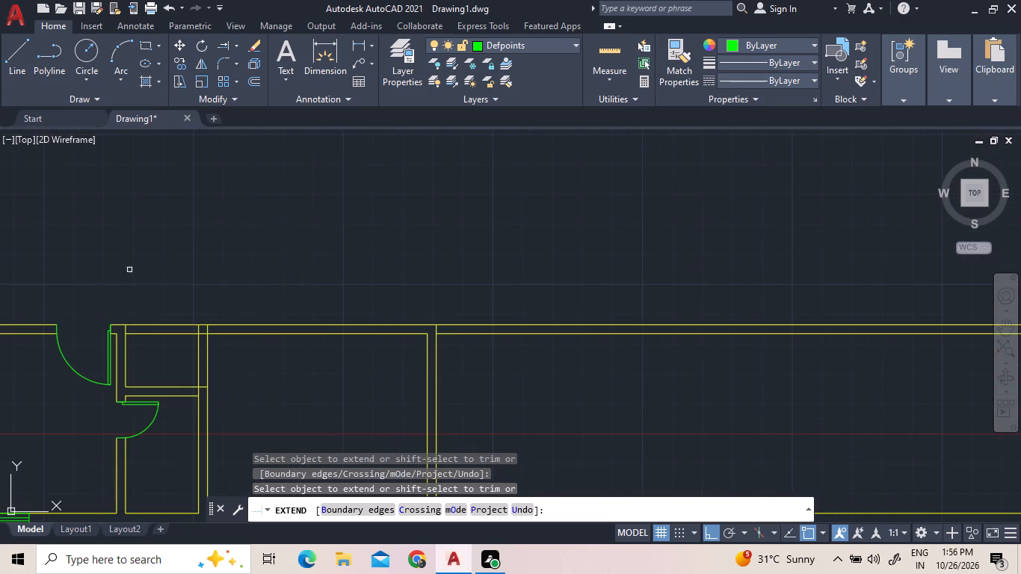
right_drag(194, 242, 190, 231)
click(197, 243)
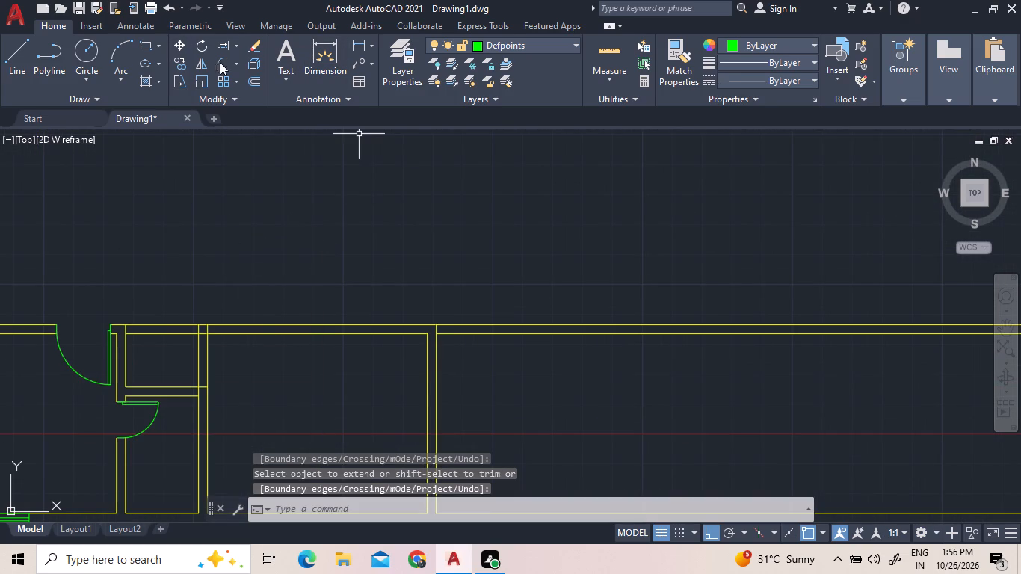
Trim both cross-wall lines left of the small room's right wall, and that wall's right face inside the cross wall.
click(239, 38)
click(237, 40)
click(235, 65)
drag(181, 356, 181, 321)
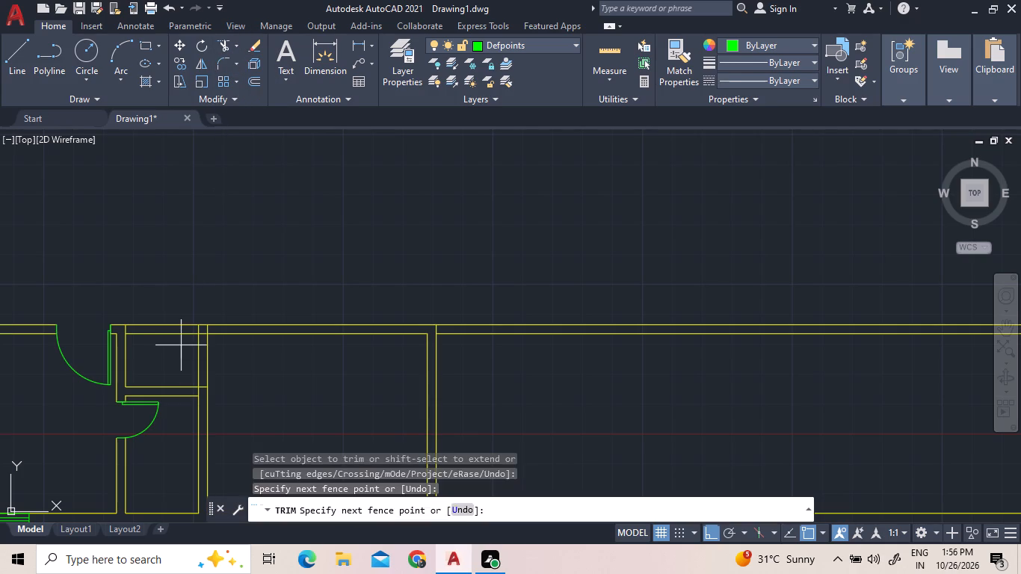
click(176, 291)
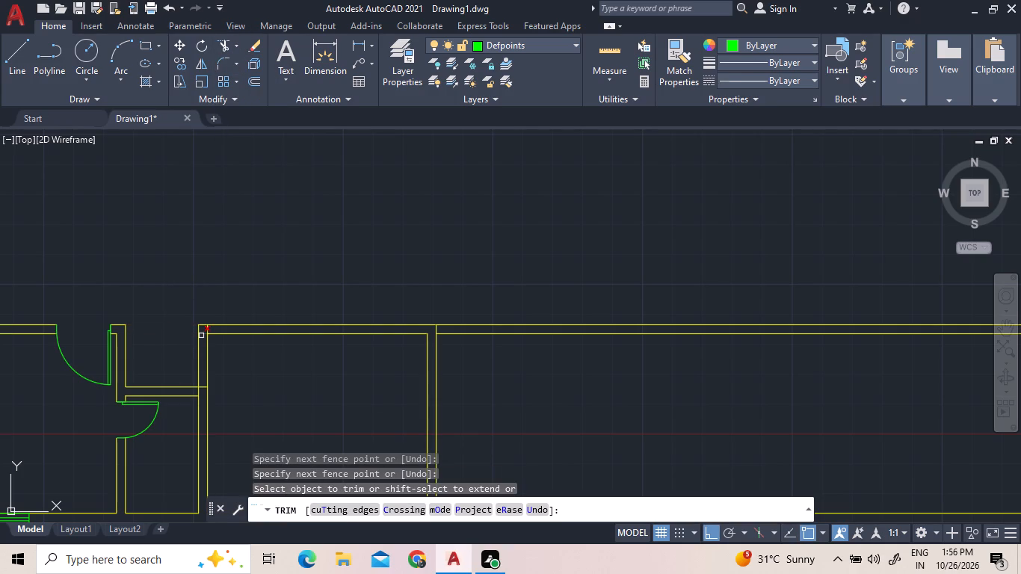
click(205, 330)
click(211, 330)
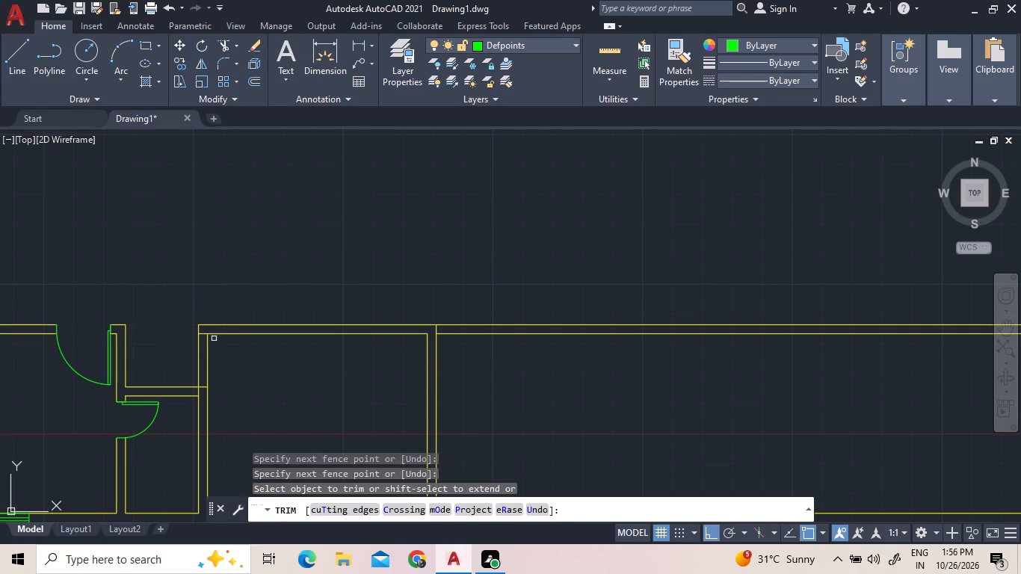
Trim both extended wall faces between the cross wall and the small room's top wall, plus the stub inside that top wall.
click(215, 344)
click(185, 348)
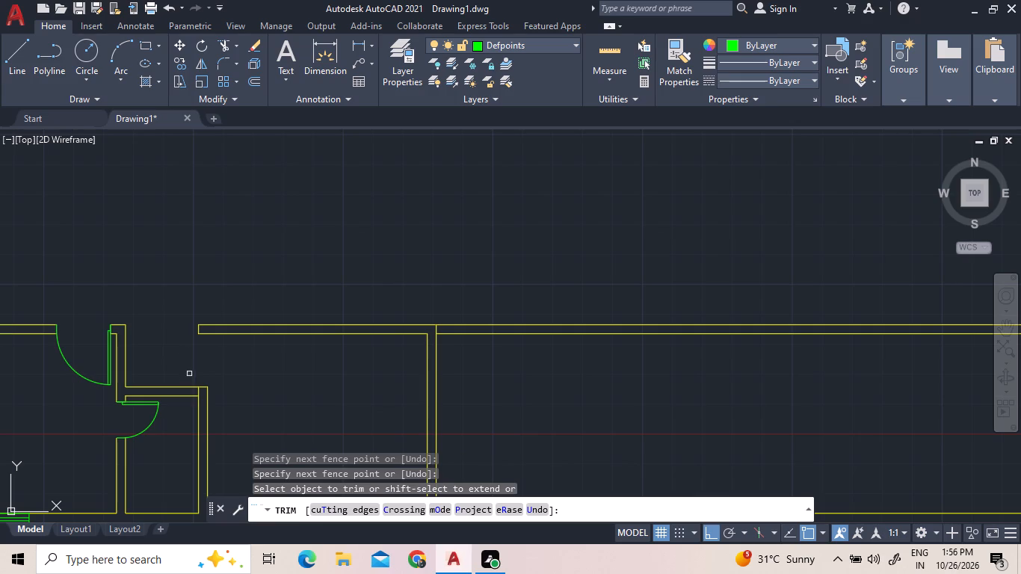
click(197, 391)
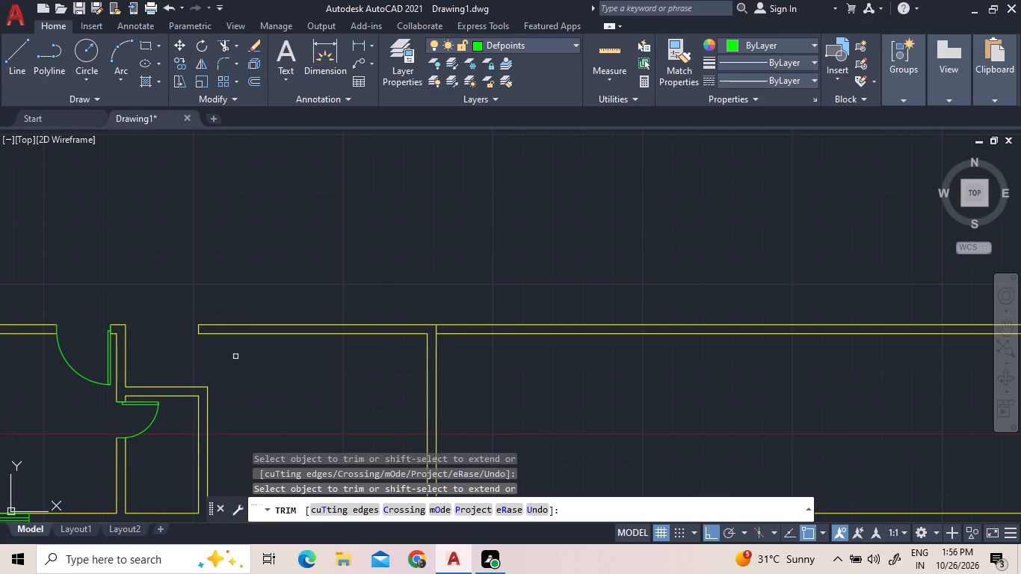
scroll(229, 354, down, 2)
right_click(215, 274)
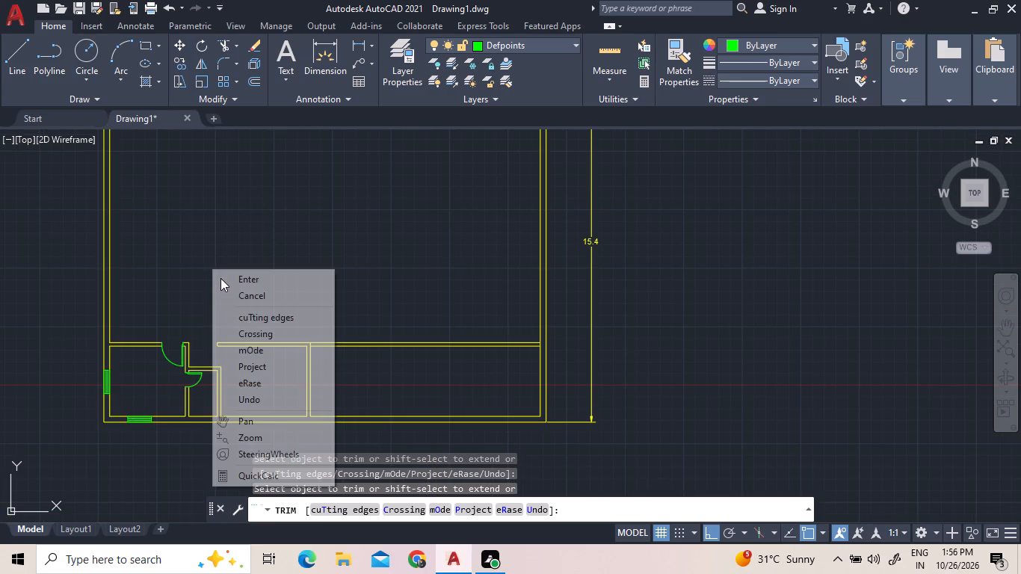
click(220, 278)
Insert a Door - Metric block above the gap left of the cross wall and set its opening angle to Open 90º.
scroll(241, 351, up, 2)
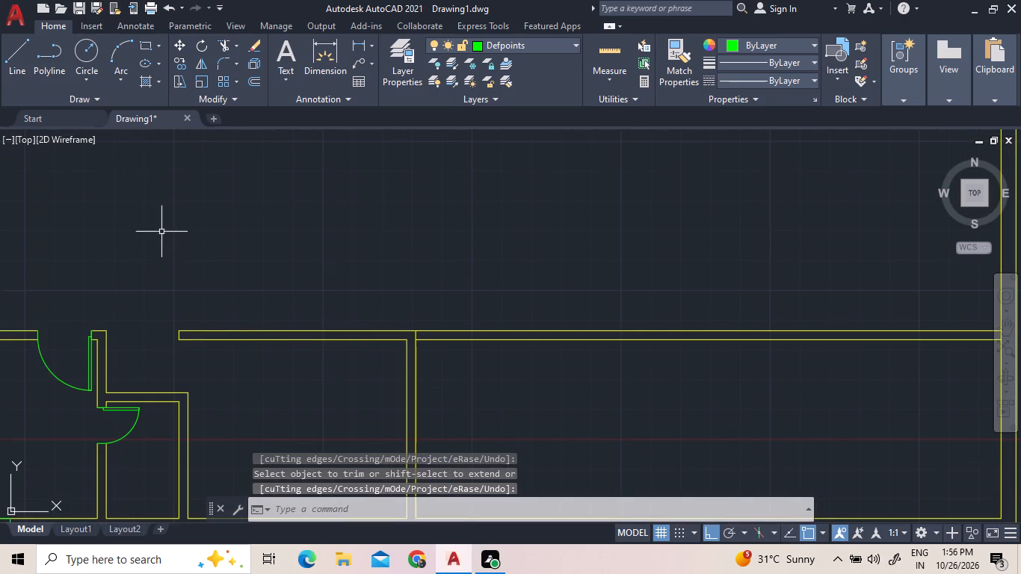
right_click(160, 228)
click(185, 256)
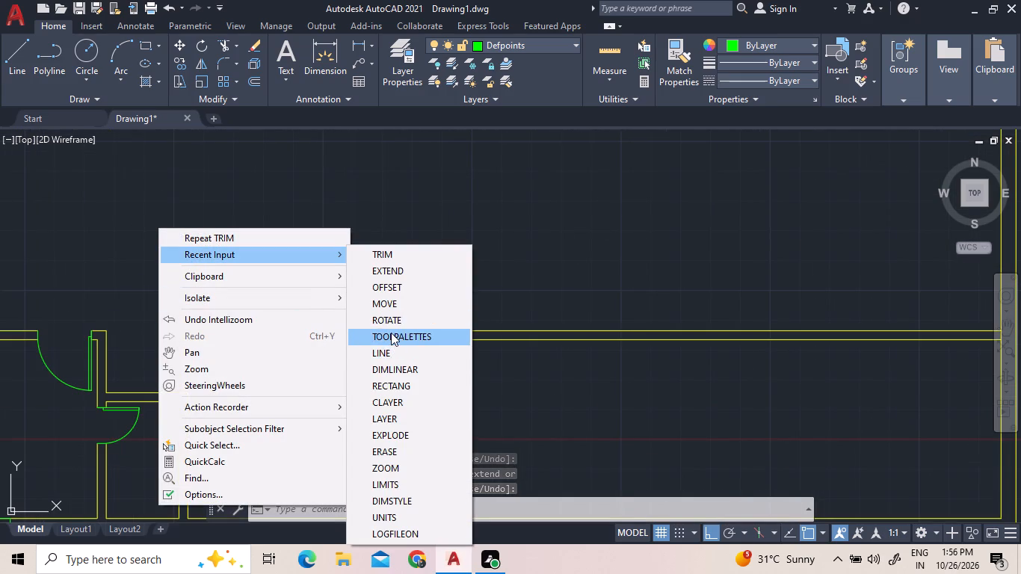
click(391, 333)
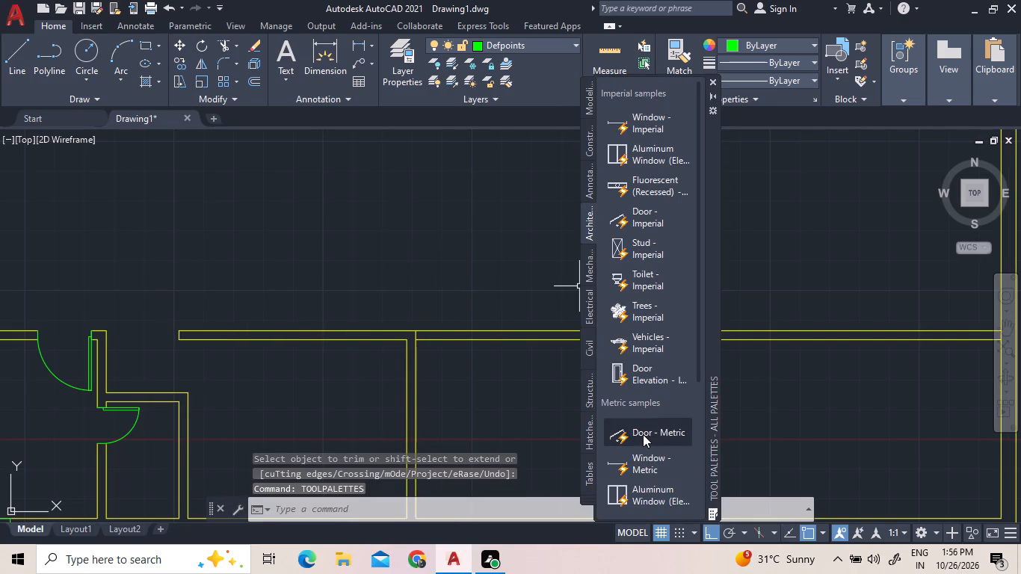
drag(643, 434, 133, 256)
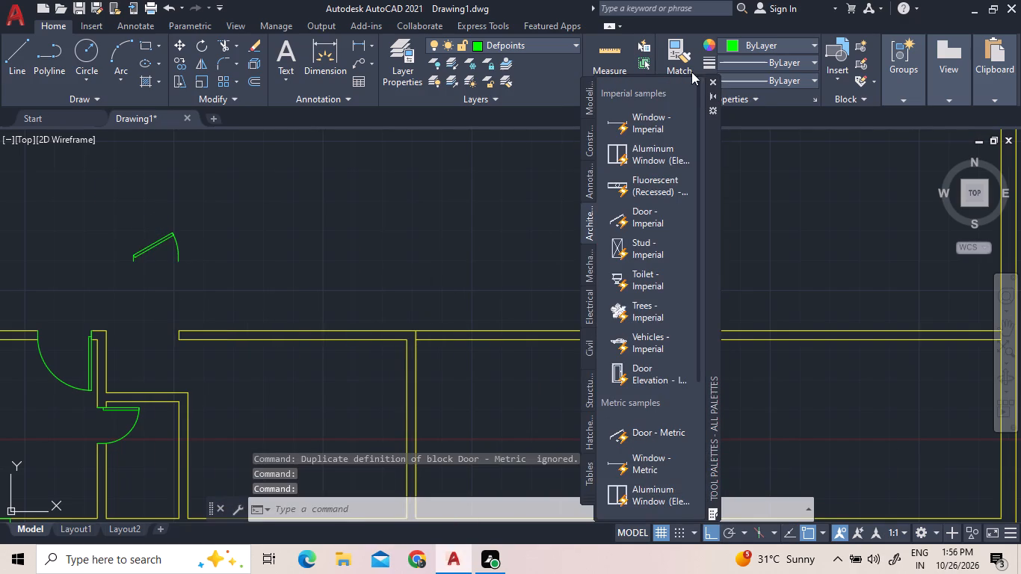
click(715, 87)
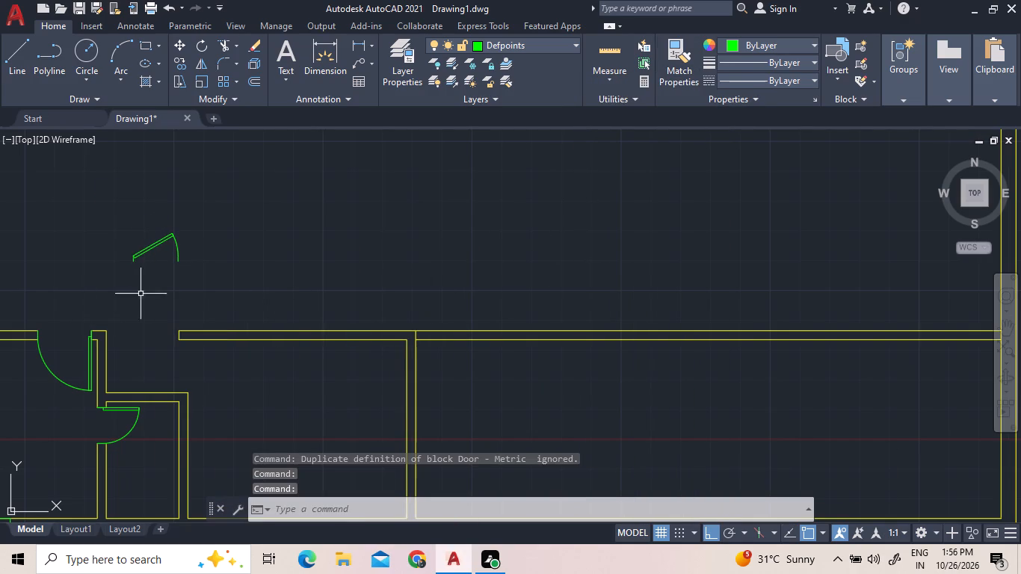
click(143, 250)
click(123, 235)
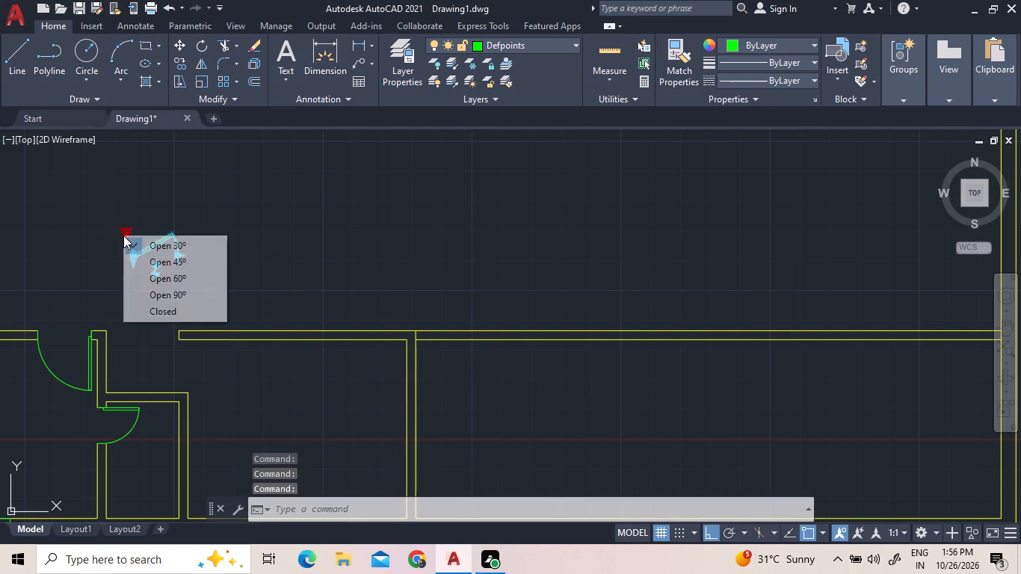
click(131, 294)
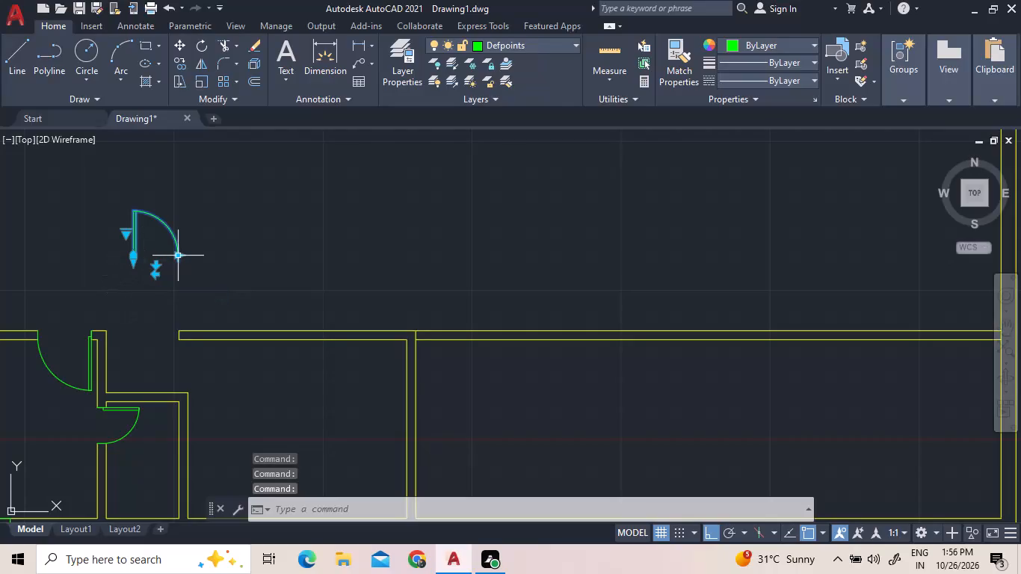
Widen the new door, then flip it vertically and horizontally so it swings downward with its hinge at the right.
click(176, 256)
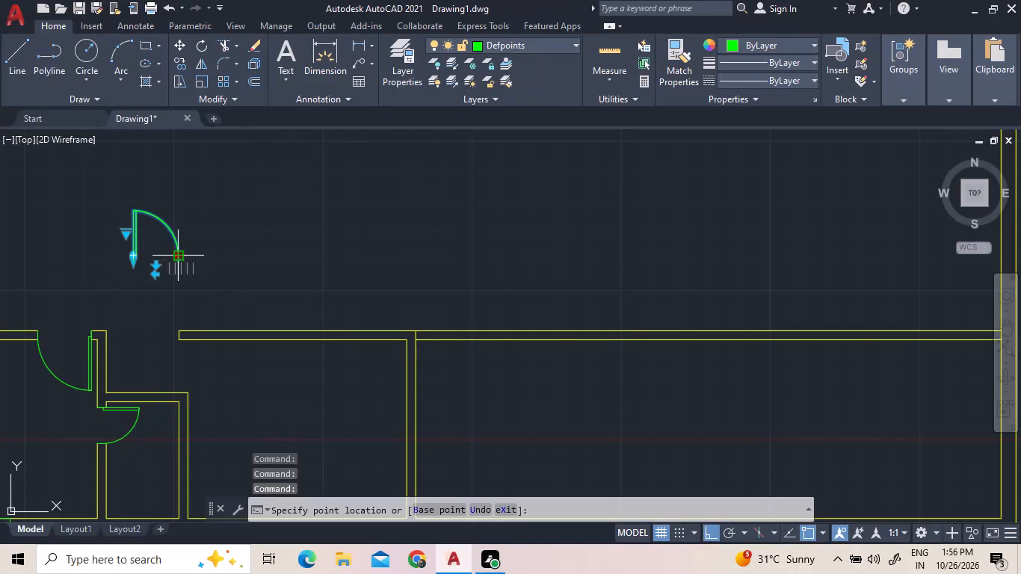
click(191, 263)
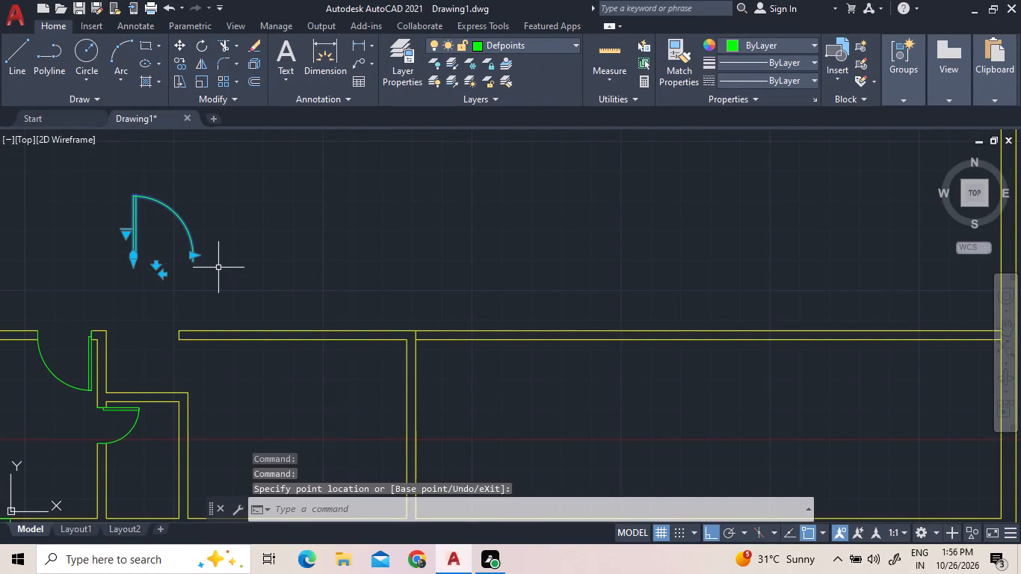
click(158, 262)
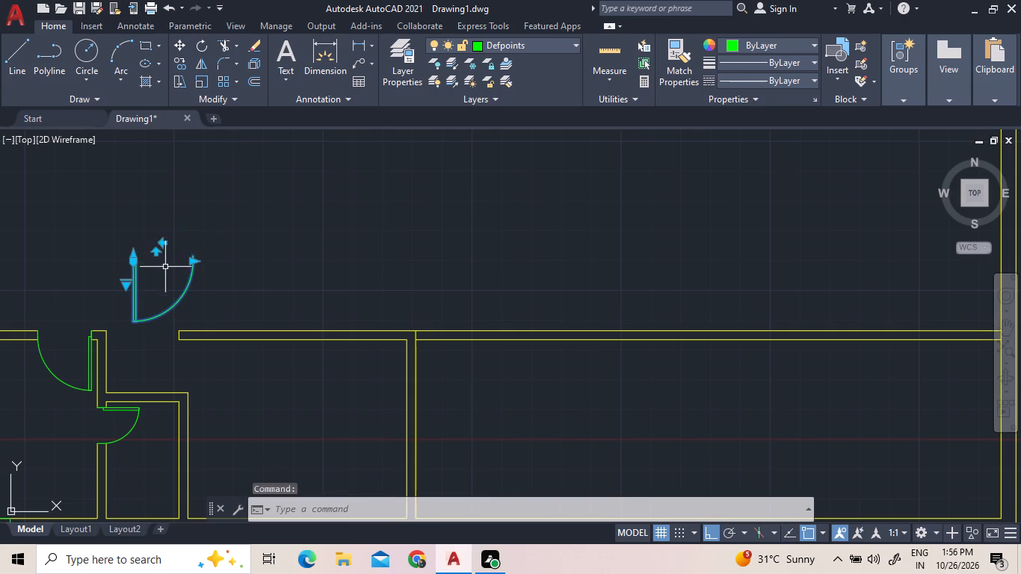
click(161, 243)
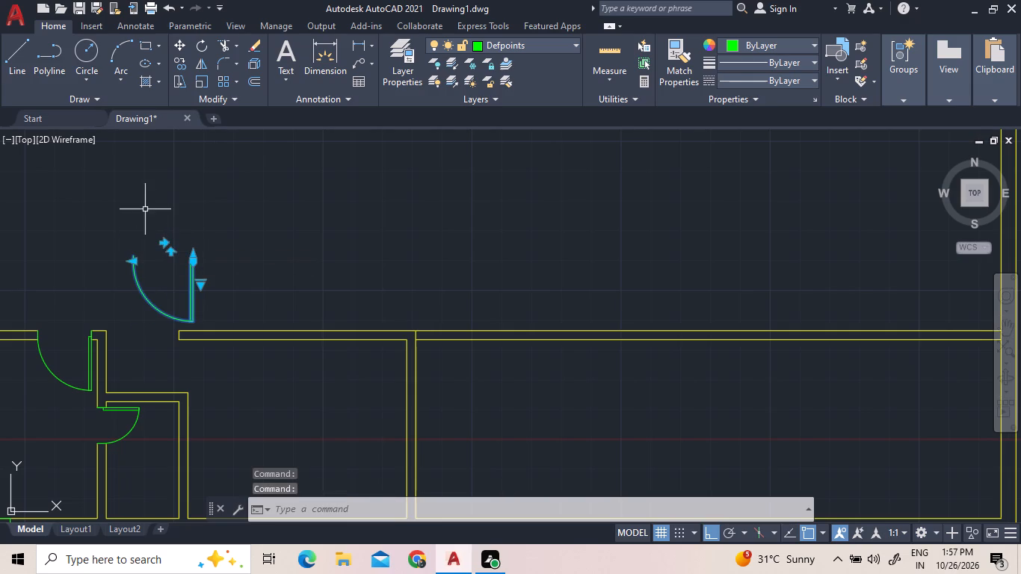
Rotate the new door 90° counterclockwise about its hinge end so its leaf points right.
right_drag(144, 209, 138, 213)
click(200, 335)
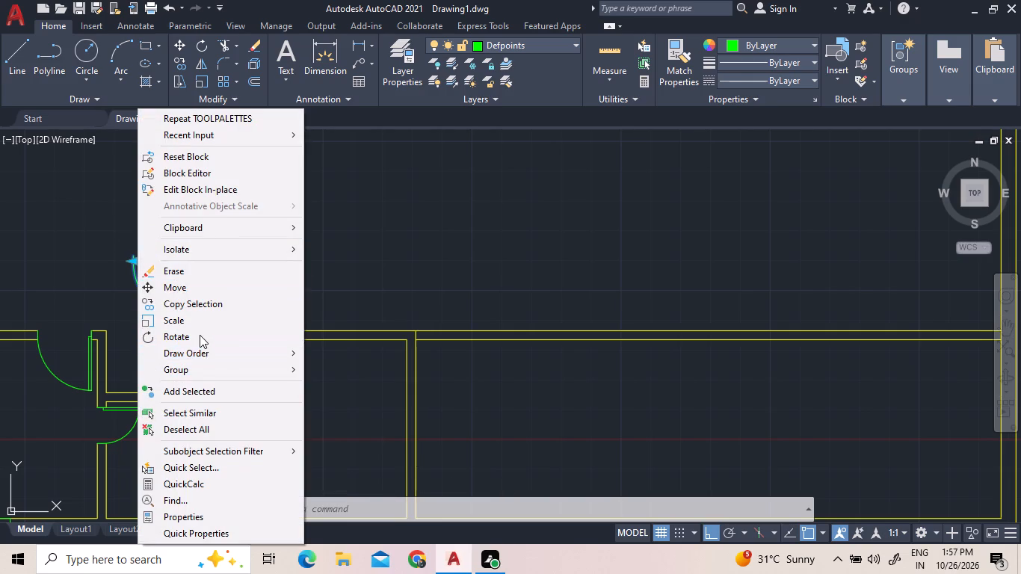
click(191, 258)
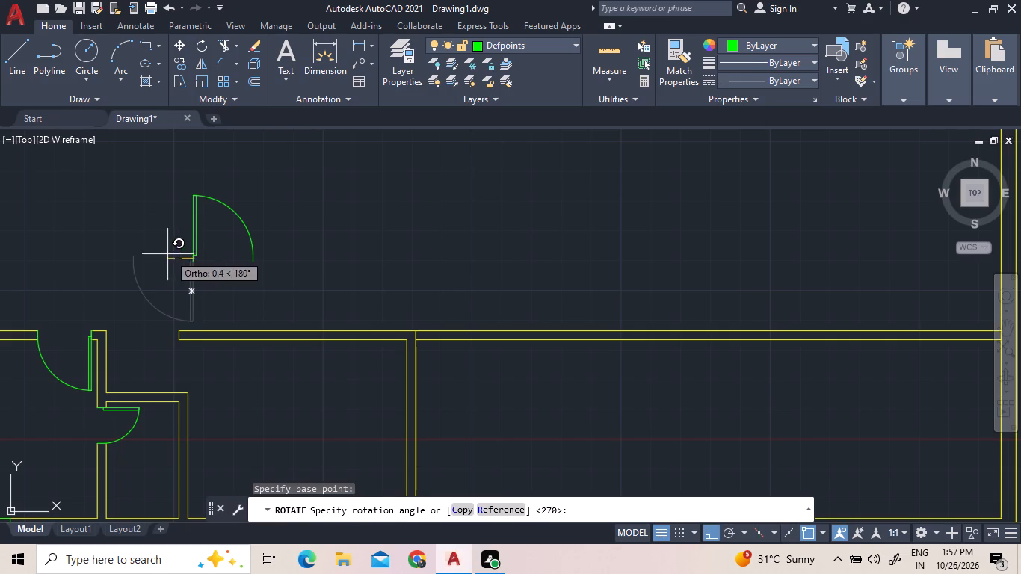
click(142, 179)
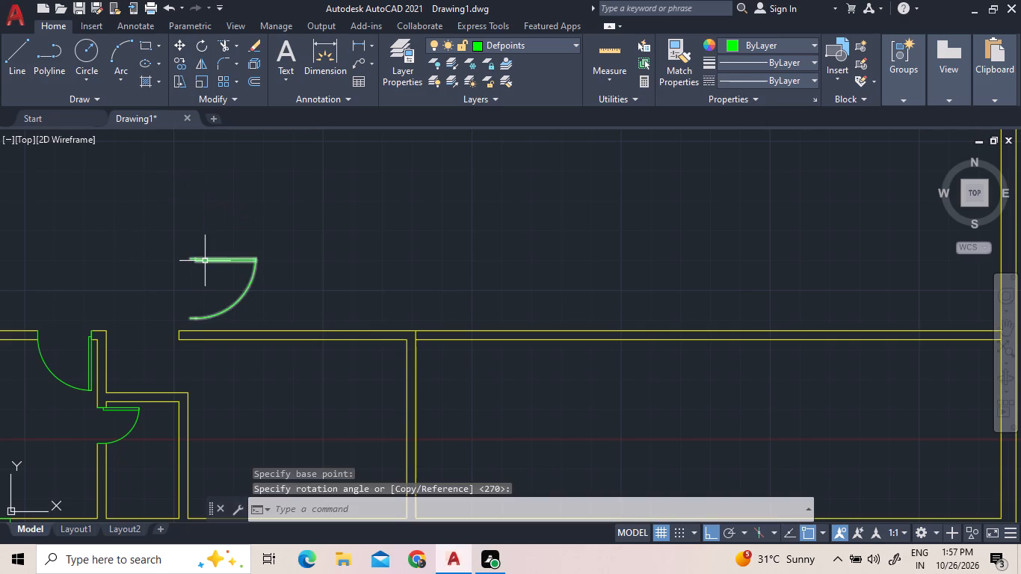
Move the door by its hinge corner to the lower corner of the cross wall's left end.
click(205, 262)
right_click(152, 221)
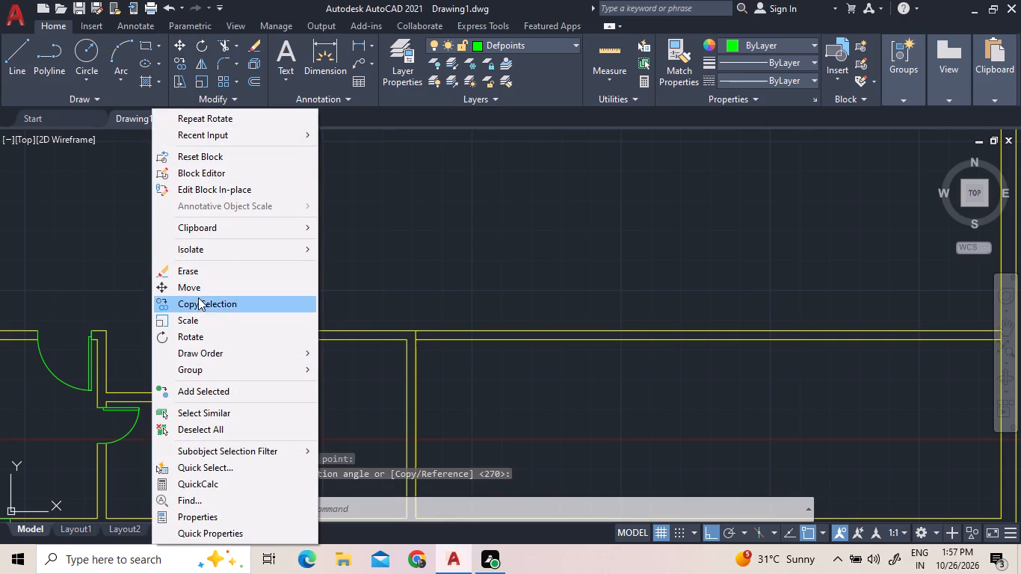
click(191, 282)
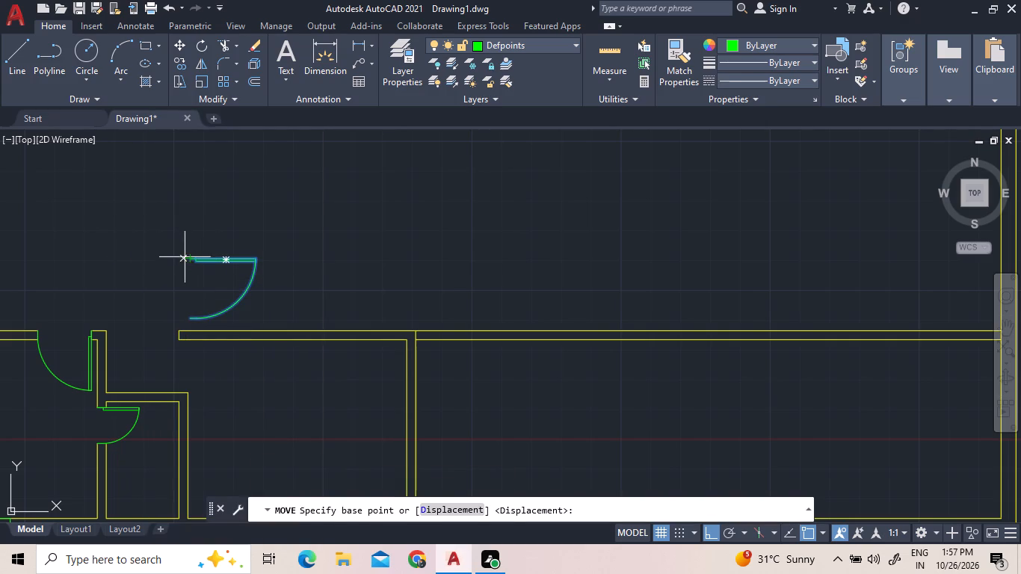
click(188, 258)
scroll(176, 345, up, 4)
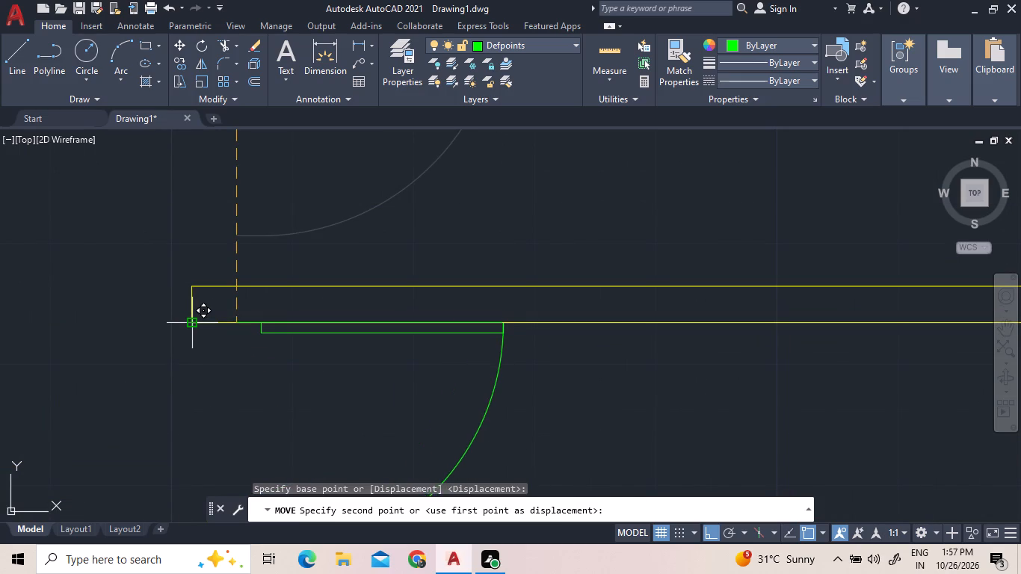
click(191, 321)
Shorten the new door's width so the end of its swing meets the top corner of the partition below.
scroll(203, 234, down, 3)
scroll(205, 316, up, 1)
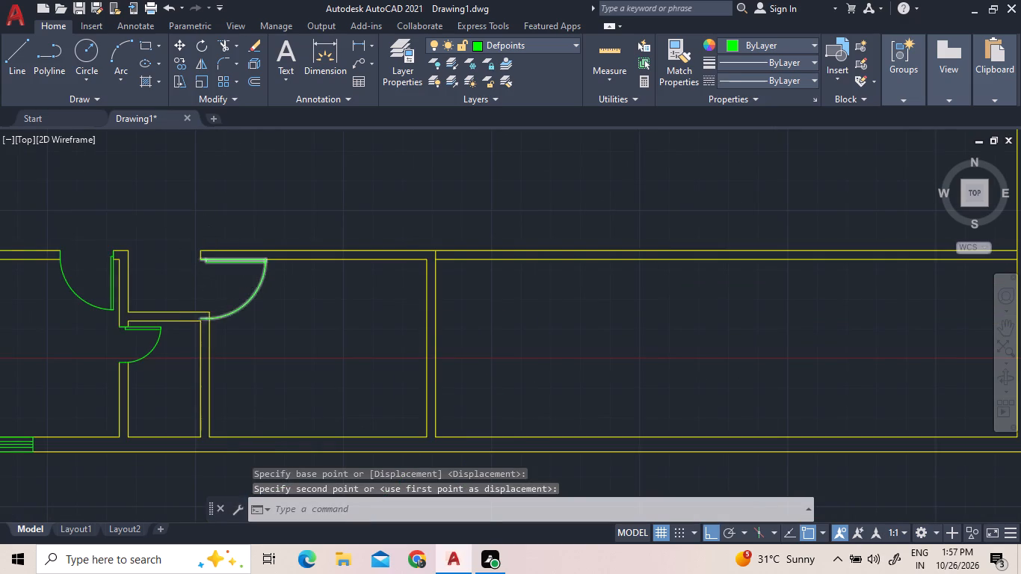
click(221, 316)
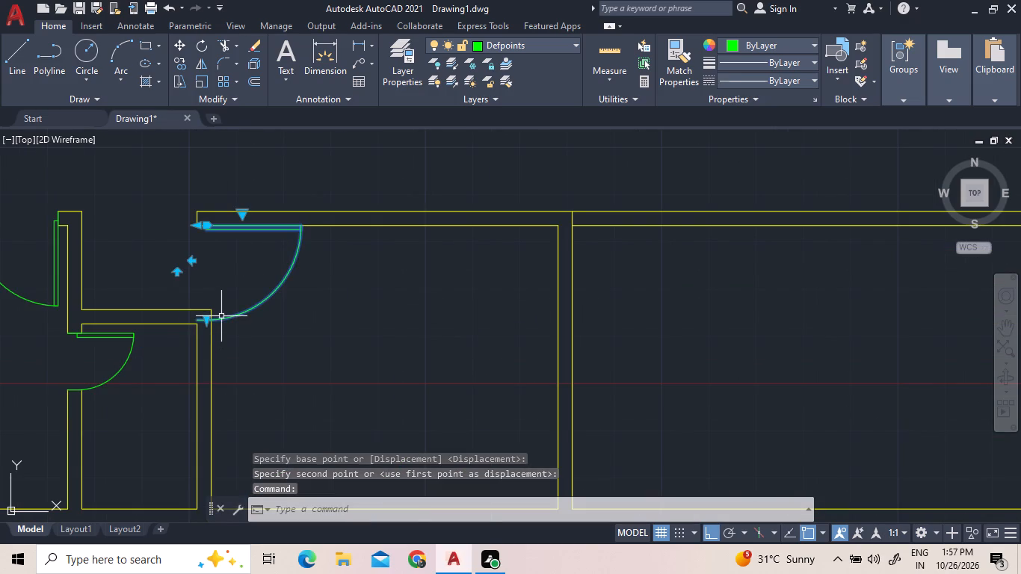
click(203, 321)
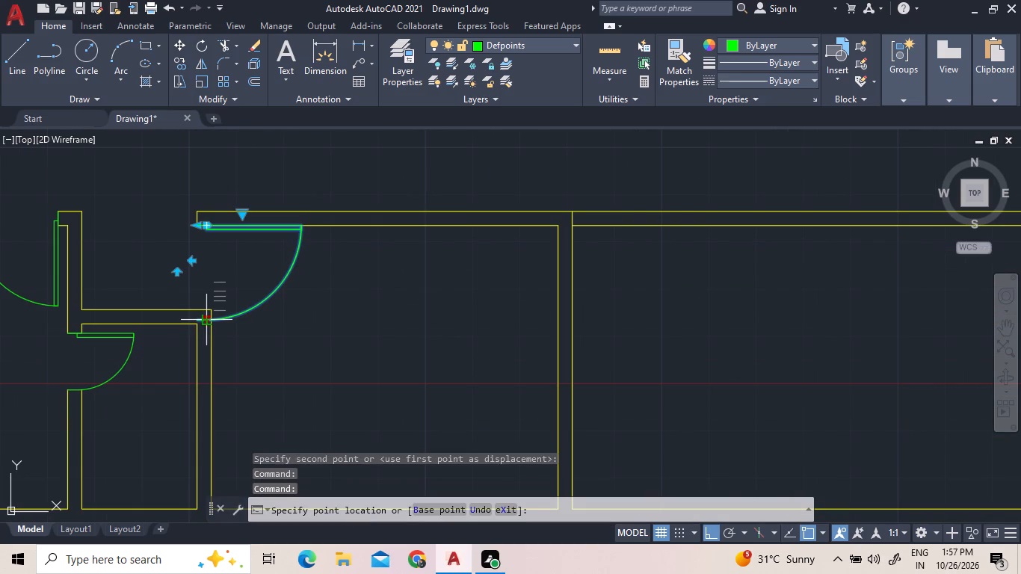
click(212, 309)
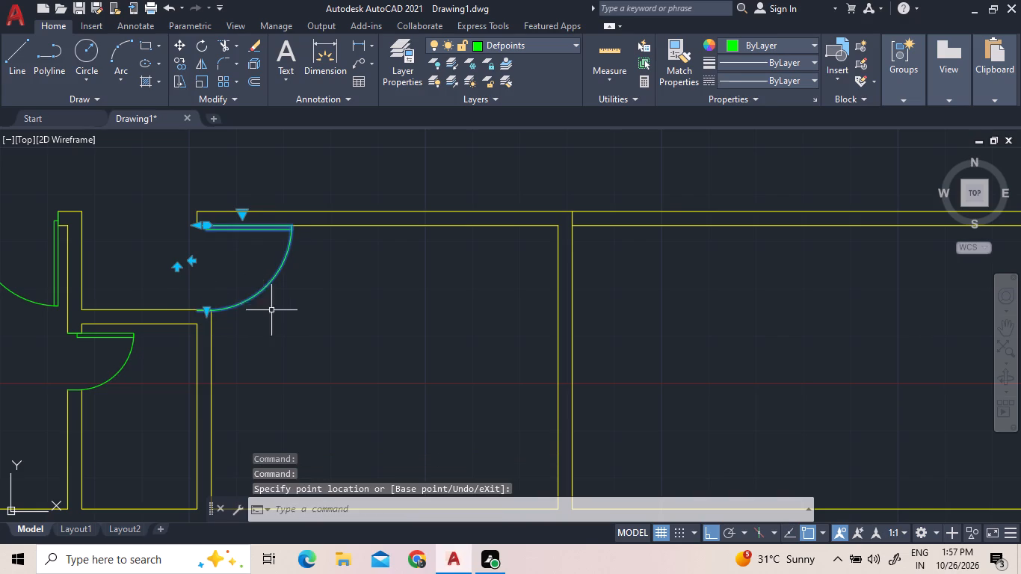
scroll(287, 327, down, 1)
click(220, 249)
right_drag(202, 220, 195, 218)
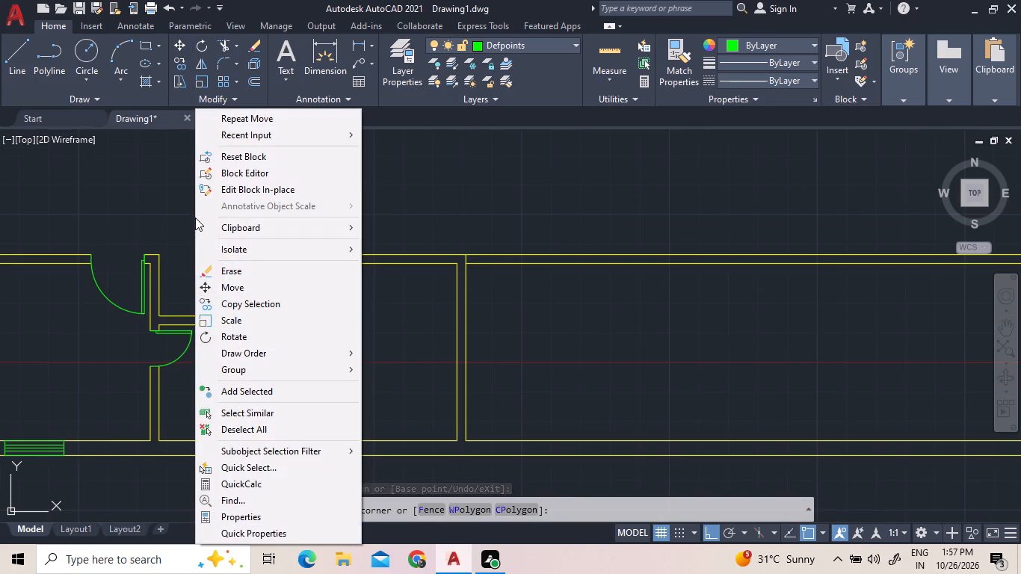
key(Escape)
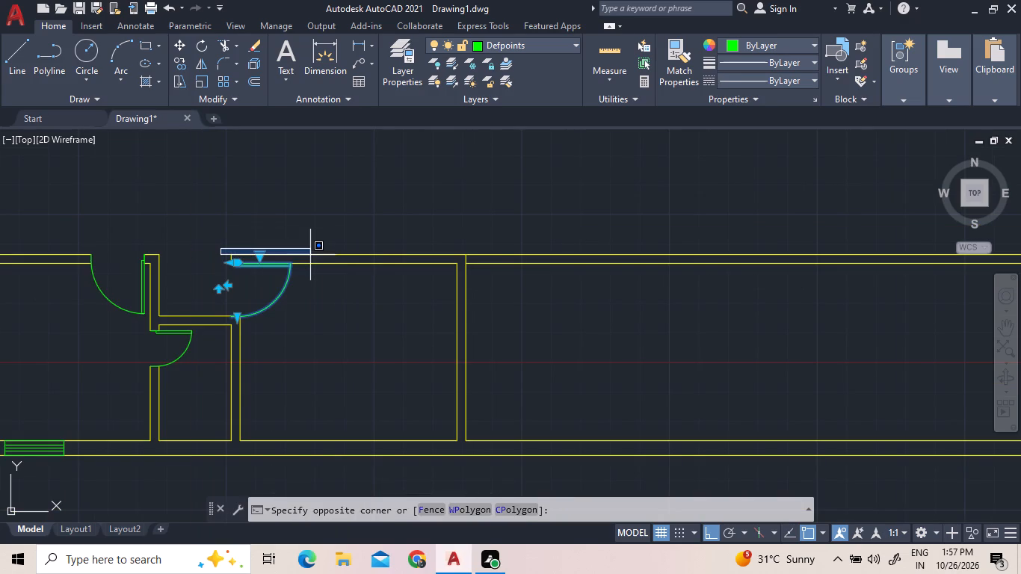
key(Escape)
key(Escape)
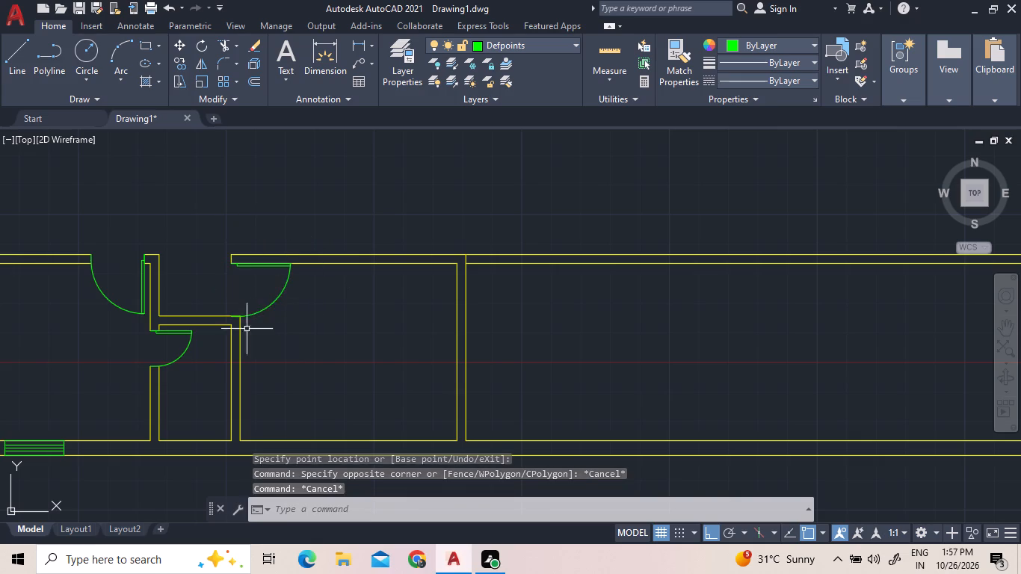
Reduce the door's width by another 0.1 so its swing ends just above the partition corner.
scroll(240, 331, up, 4)
scroll(208, 207, up, 2)
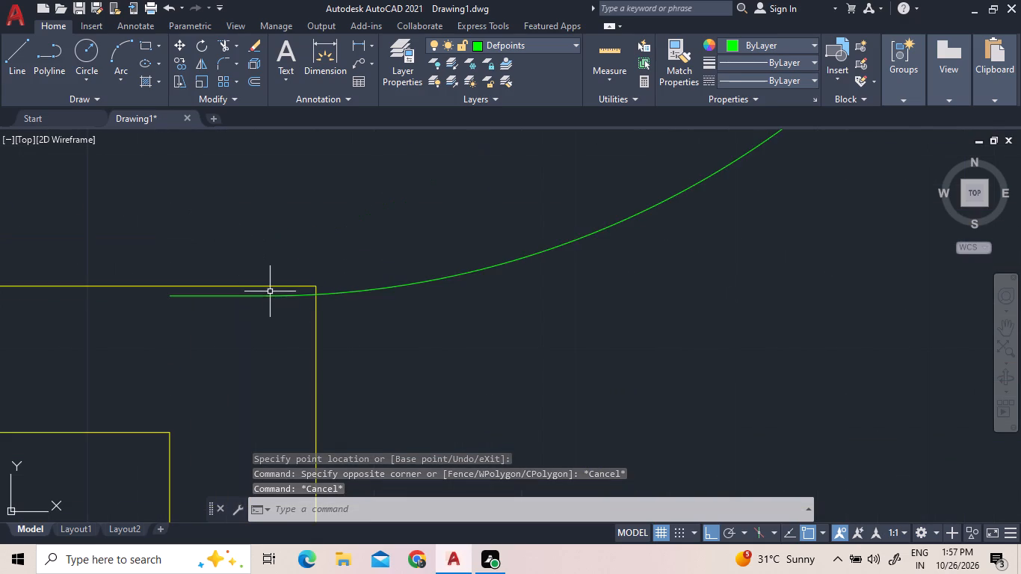
click(269, 294)
right_click(325, 286)
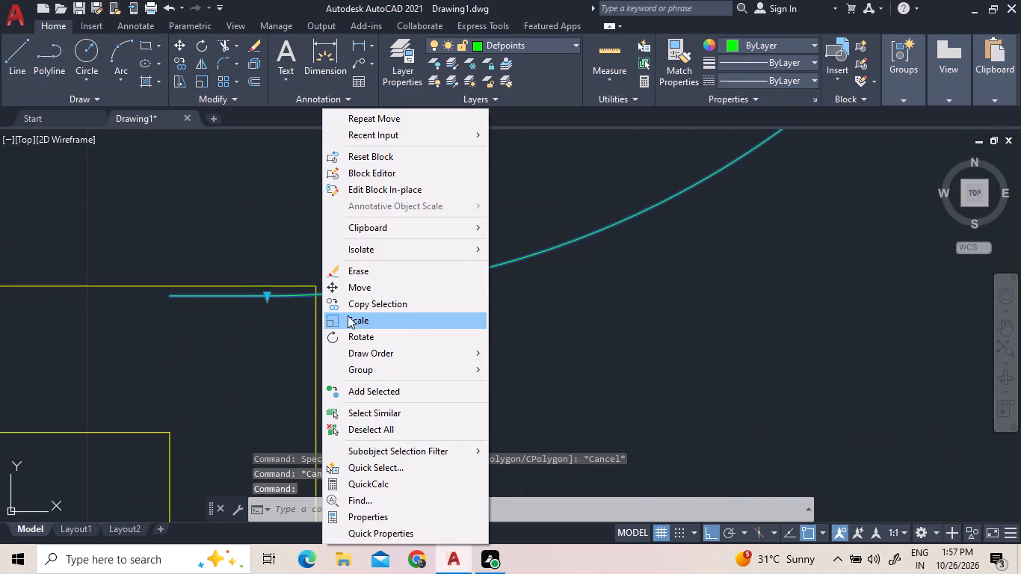
click(173, 247)
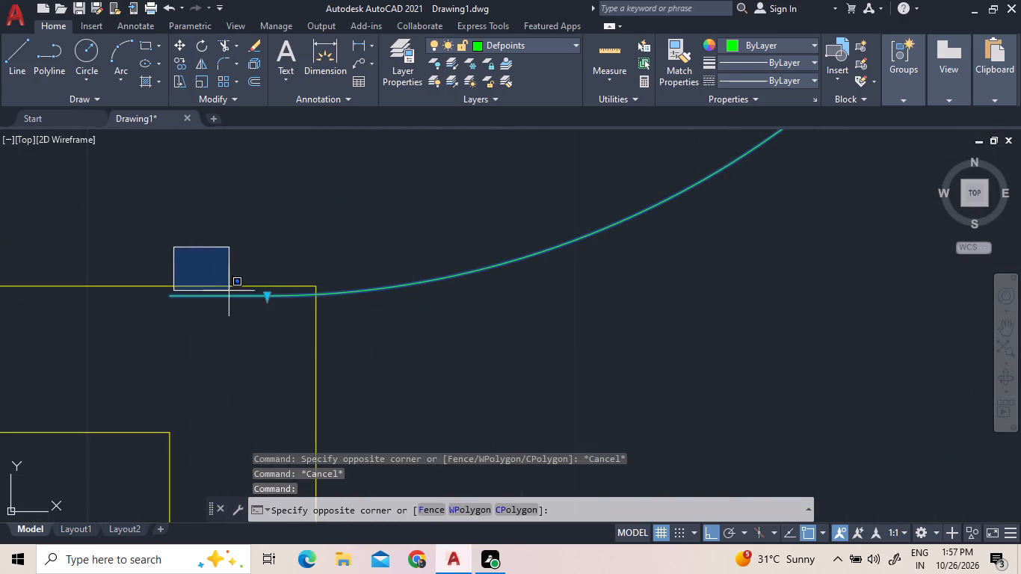
click(200, 215)
scroll(314, 377, down, 4)
scroll(281, 212, up, 4)
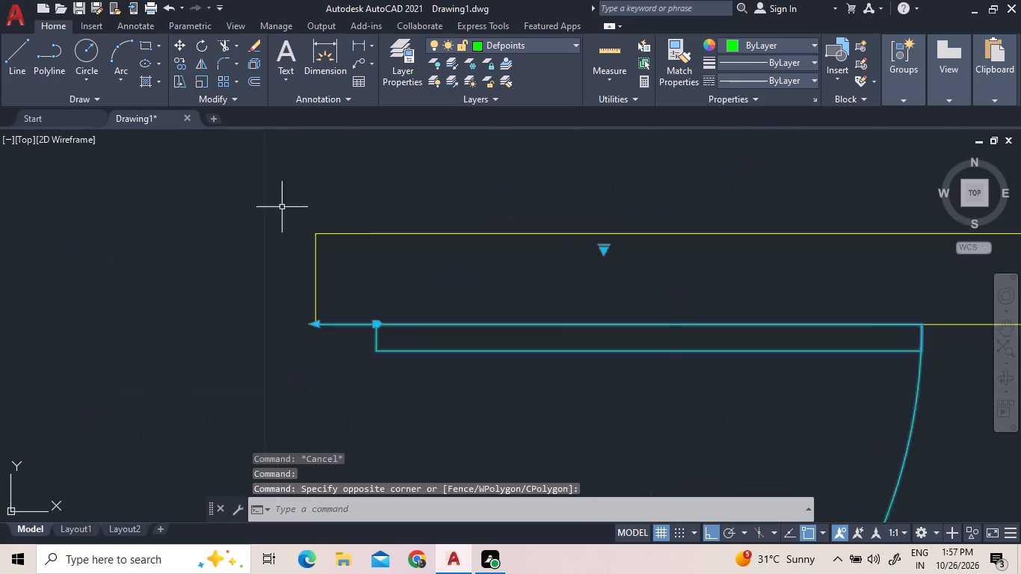
scroll(372, 328, down, 5)
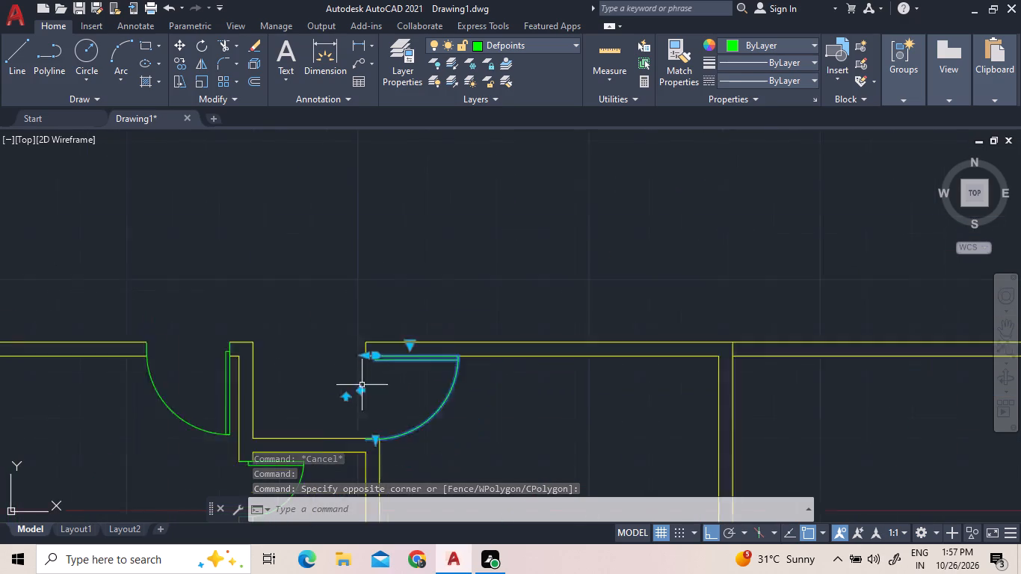
scroll(362, 385, down, 1)
scroll(372, 436, up, 6)
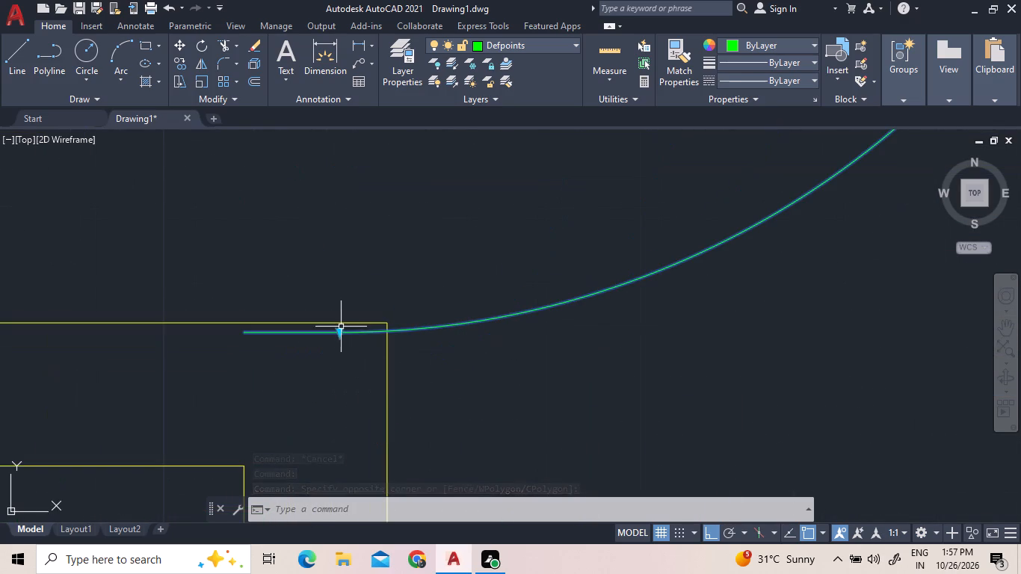
click(339, 335)
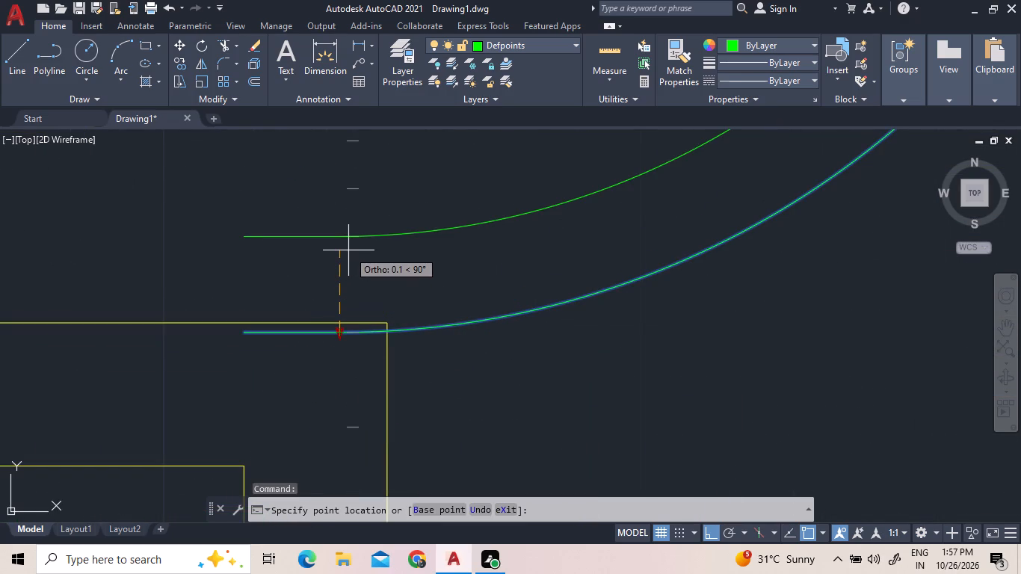
click(348, 250)
scroll(393, 368, down, 5)
Quick-measure the walls and gap around the new door's opening.
click(602, 63)
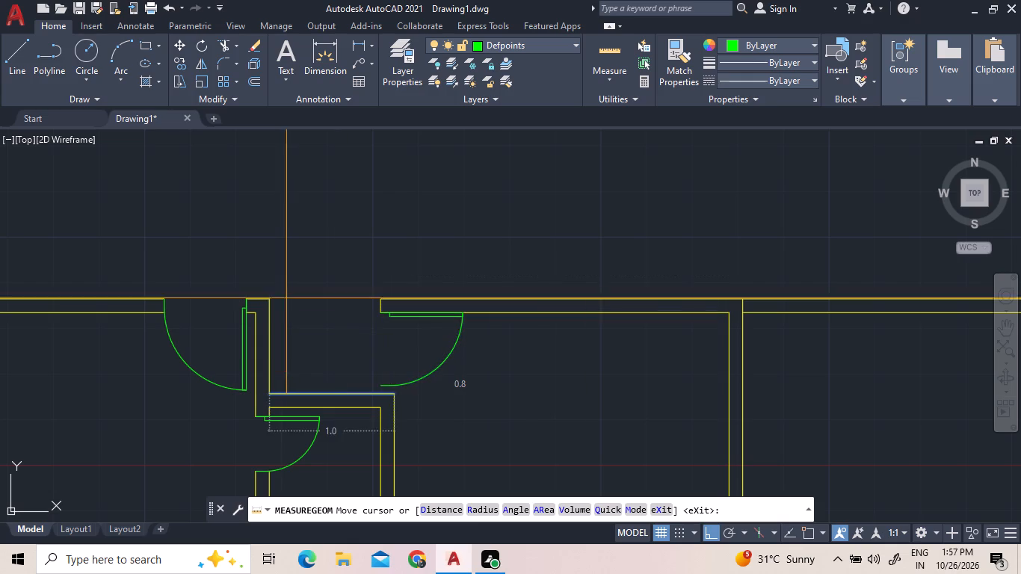
right_click(289, 240)
click(304, 253)
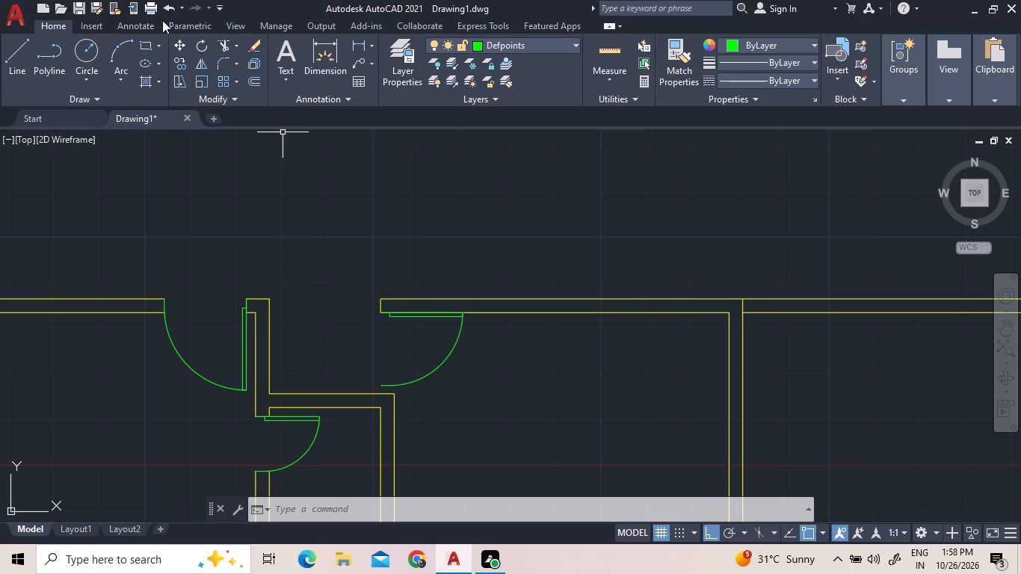
Extend both face lines of the vertical partition below the door up to the end of the door's swing.
click(238, 51)
click(259, 110)
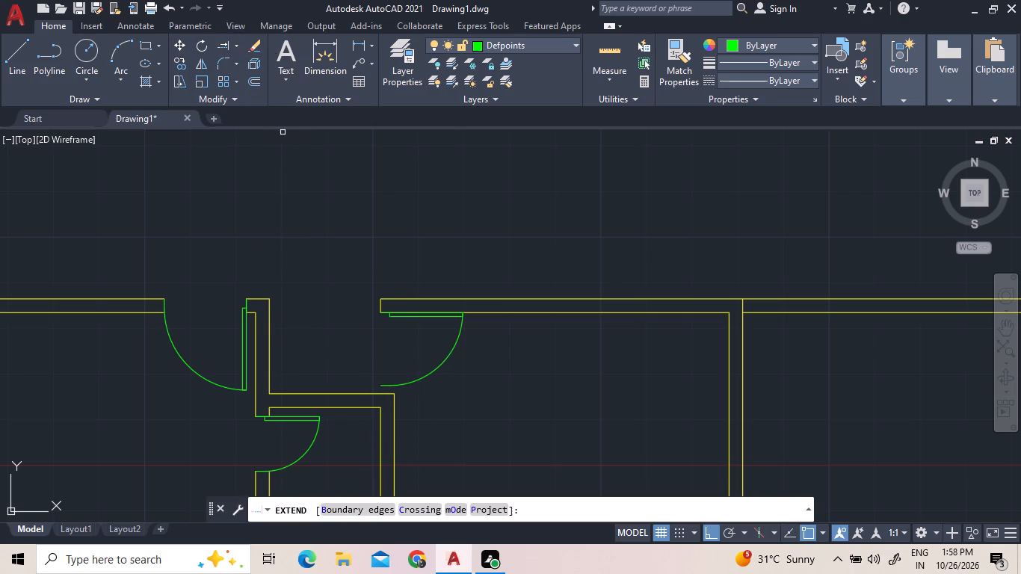
click(382, 430)
click(385, 428)
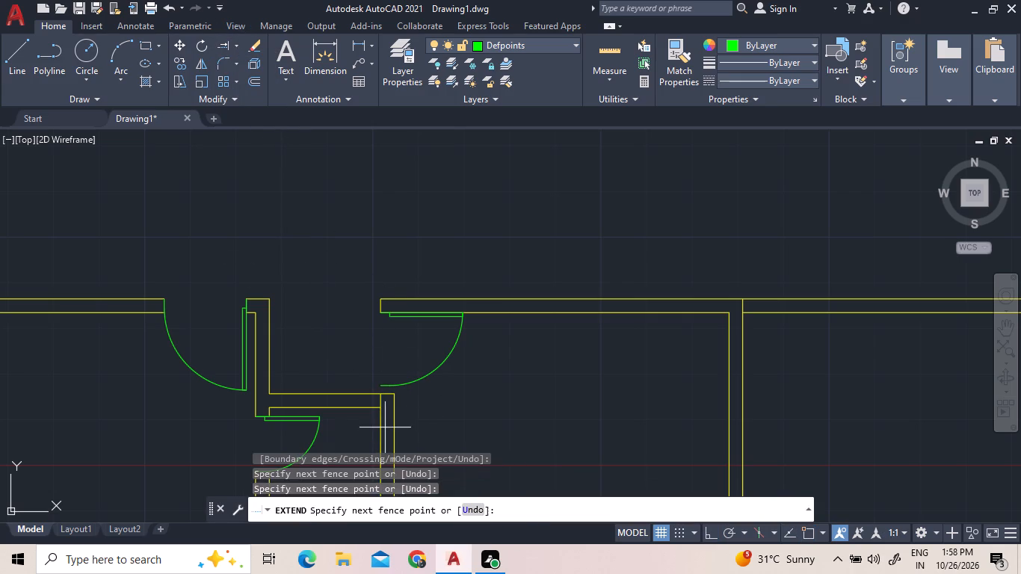
click(360, 433)
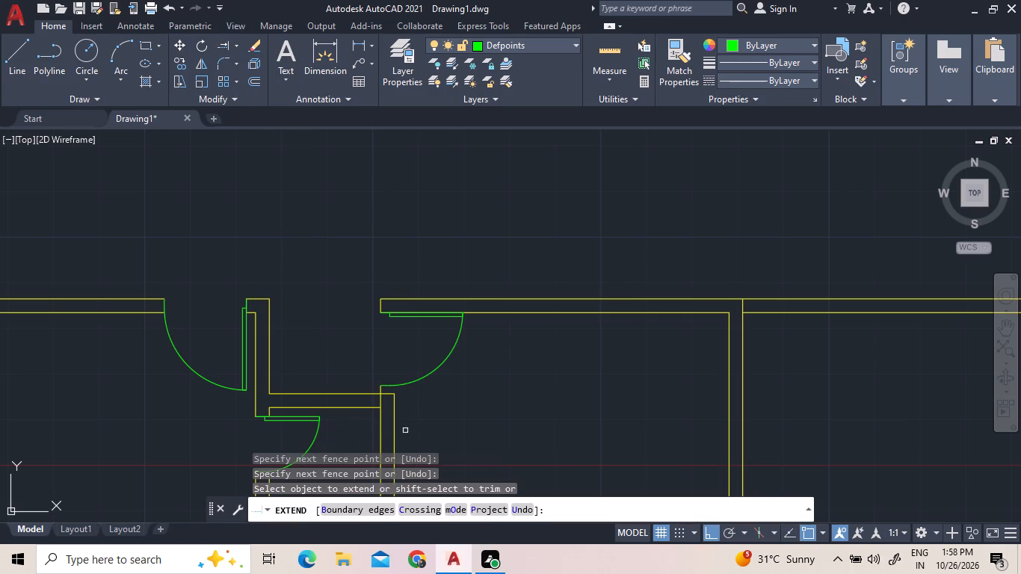
click(393, 428)
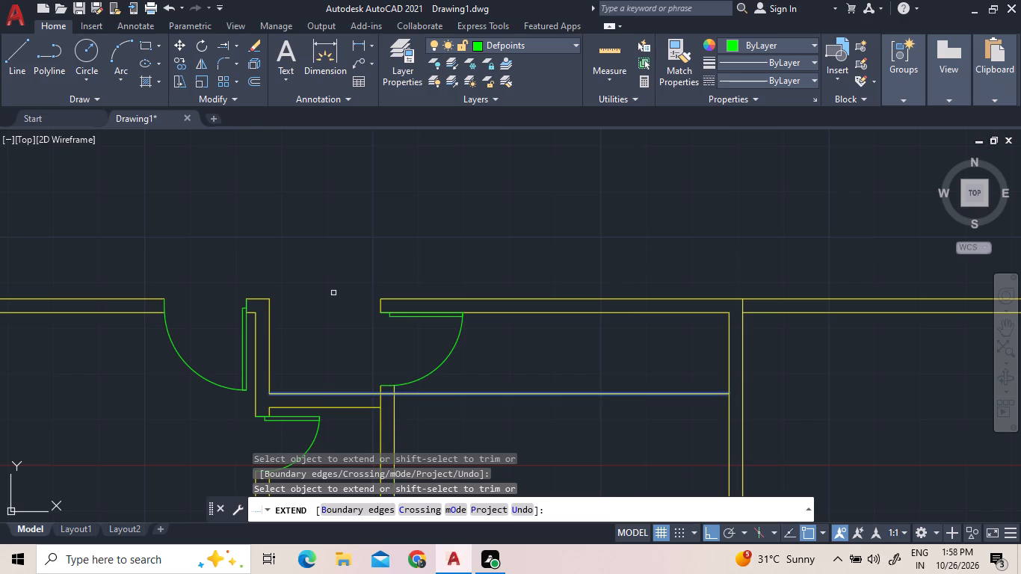
right_click(330, 292)
click(343, 302)
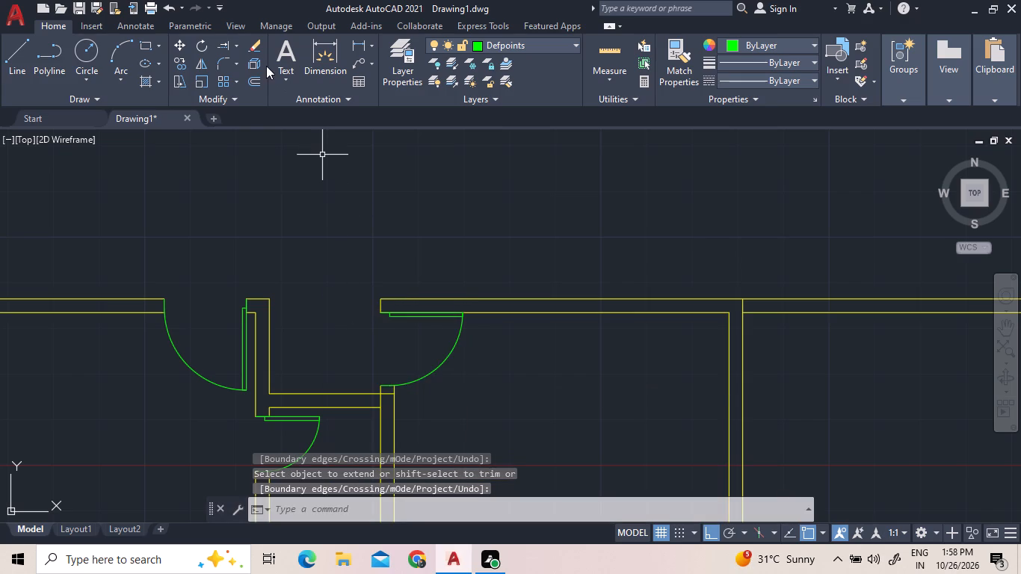
Trim the leftover horizontal wall line crossing between the two extended faces of the partition below the door.
click(238, 46)
click(256, 90)
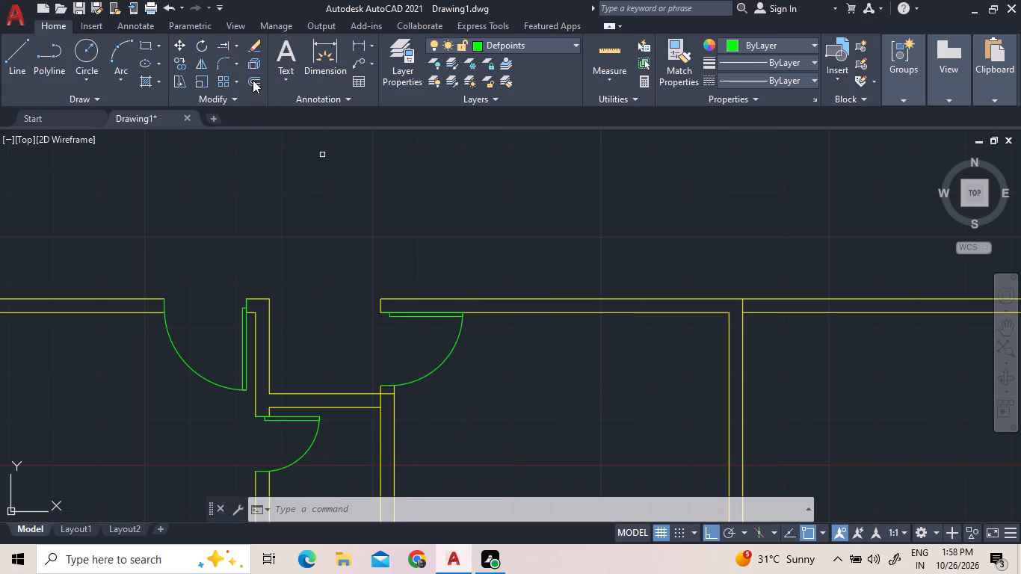
click(235, 45)
click(255, 84)
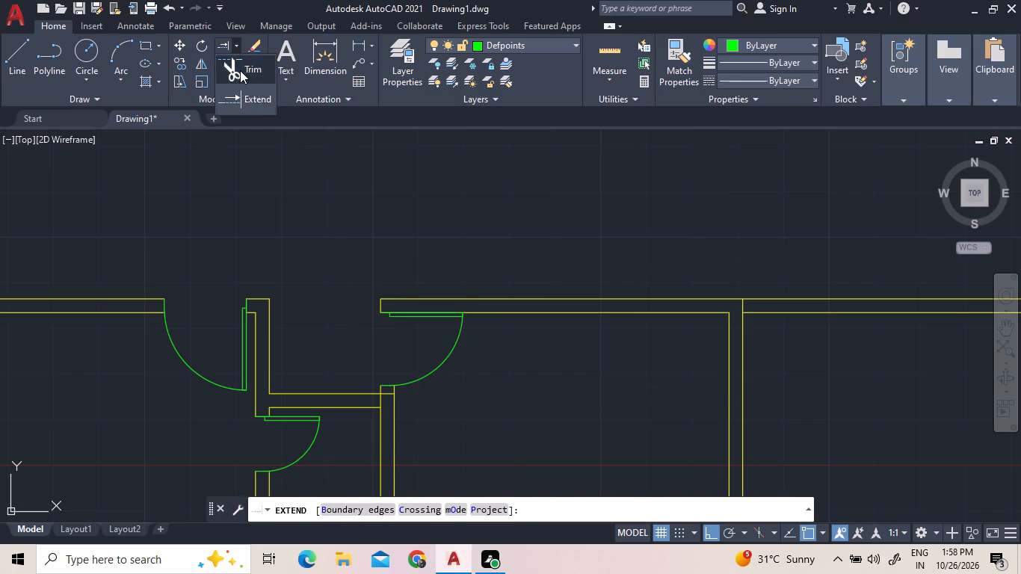
click(240, 70)
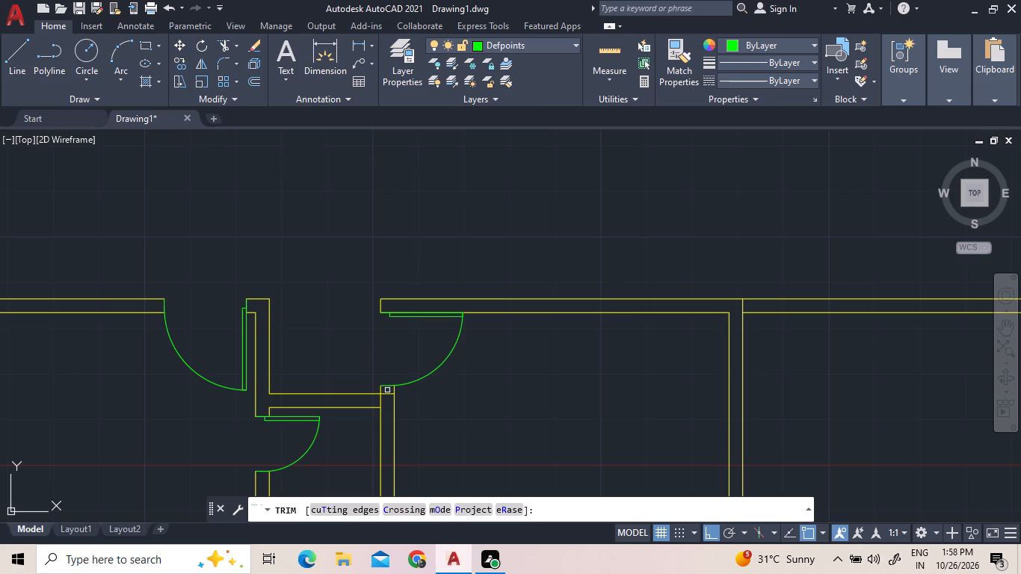
click(389, 393)
click(377, 399)
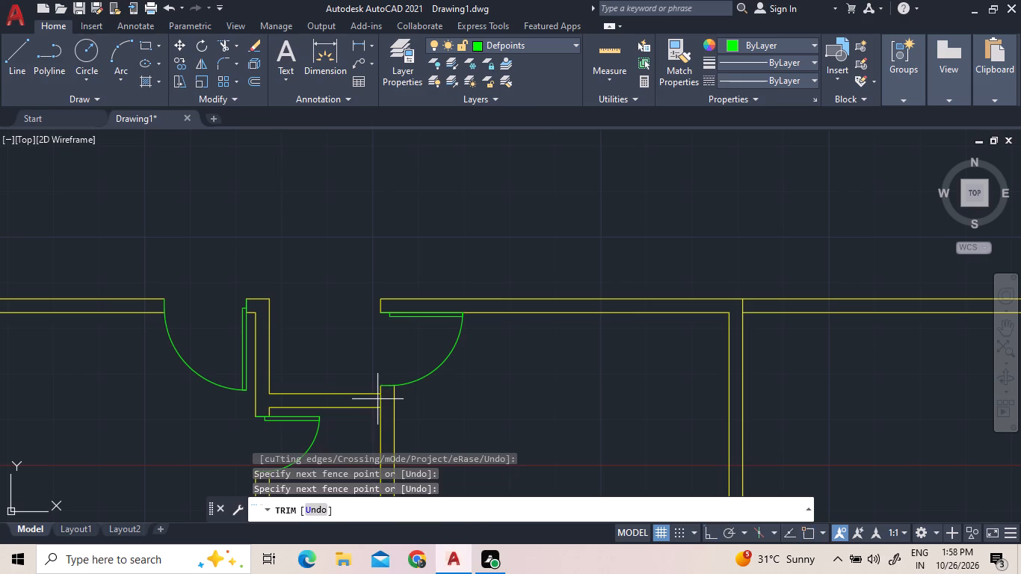
click(384, 399)
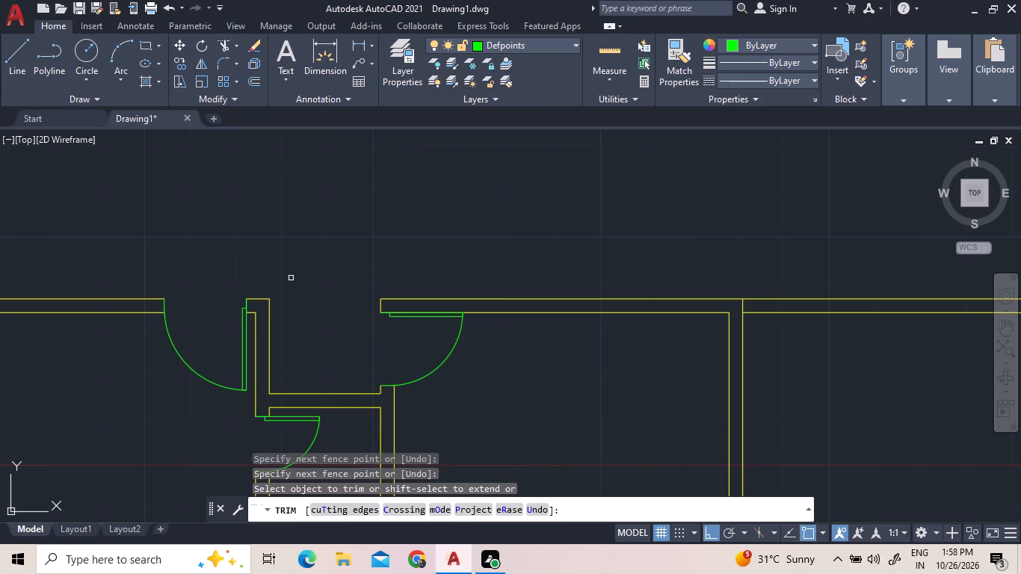
right_click(333, 248)
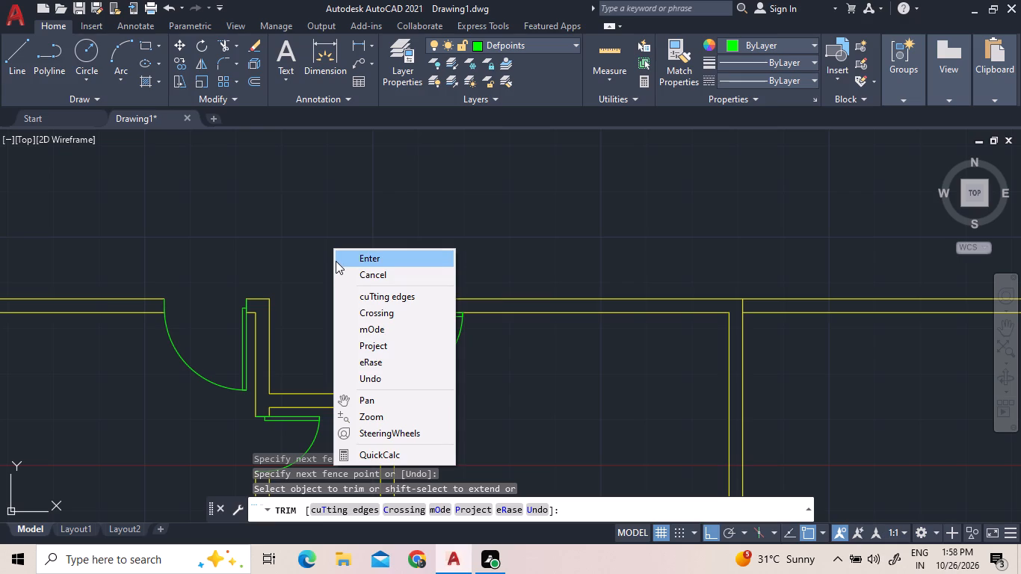
click(297, 232)
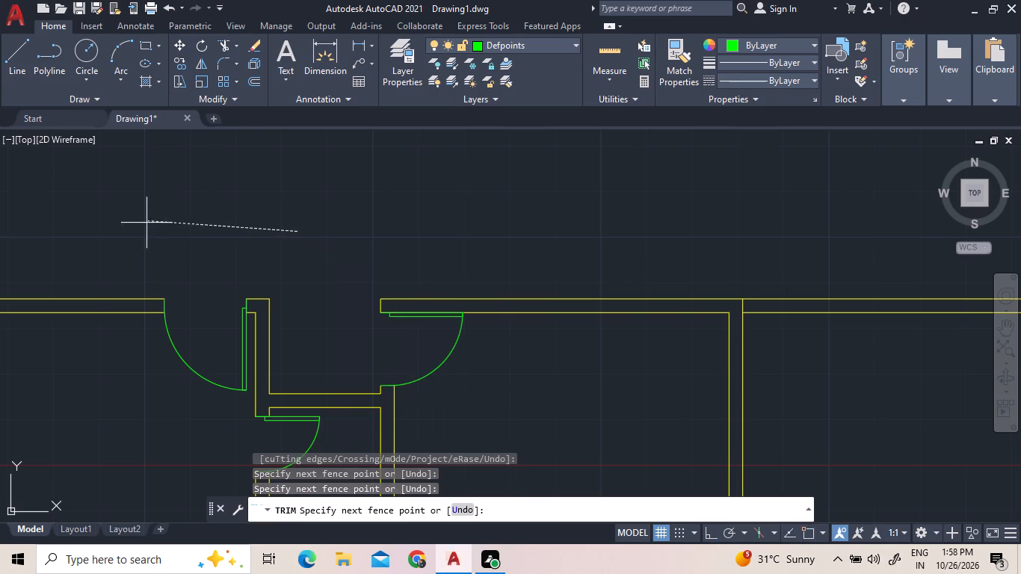
right_drag(443, 262, 428, 262)
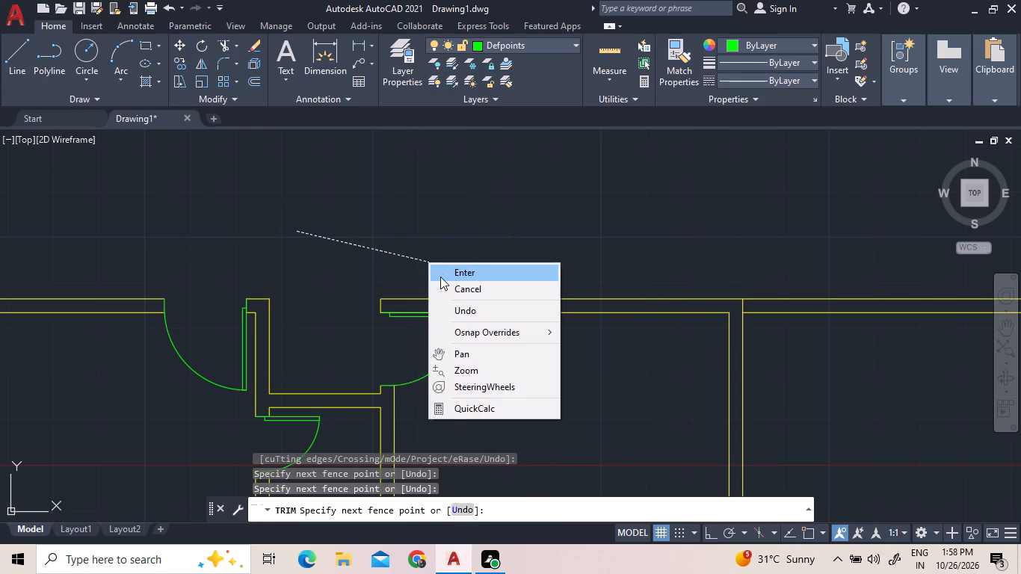
click(440, 277)
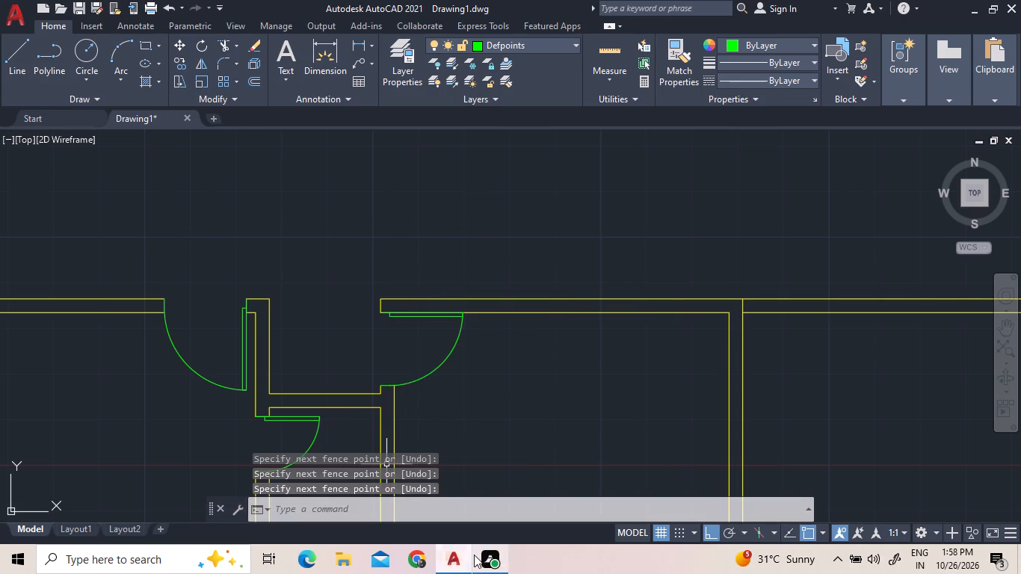
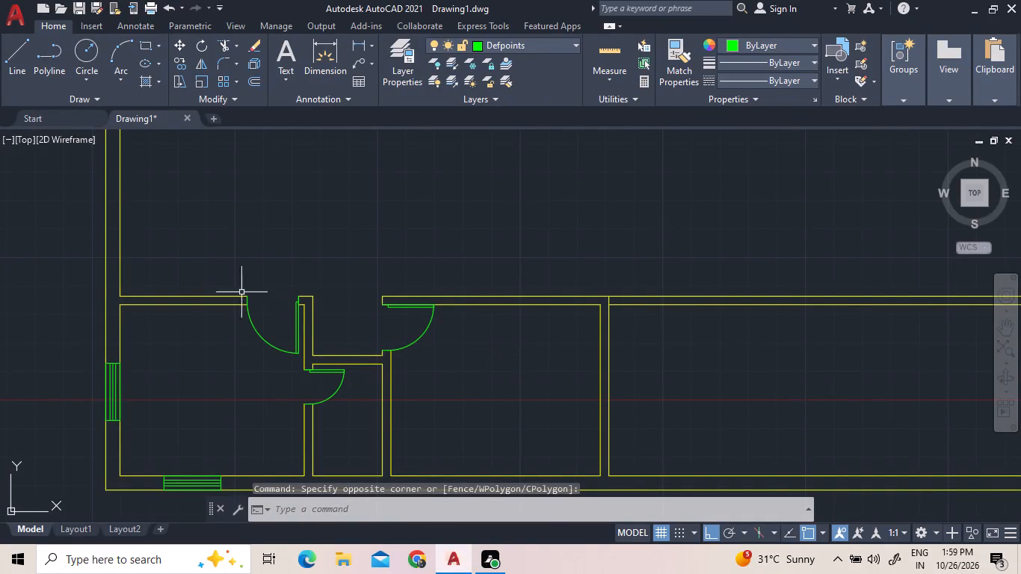
Draw a small window rectangle across the thickness of the bottom outer wall, below the narrow room between the two larger rooms.
middle_drag(570, 330, 526, 318)
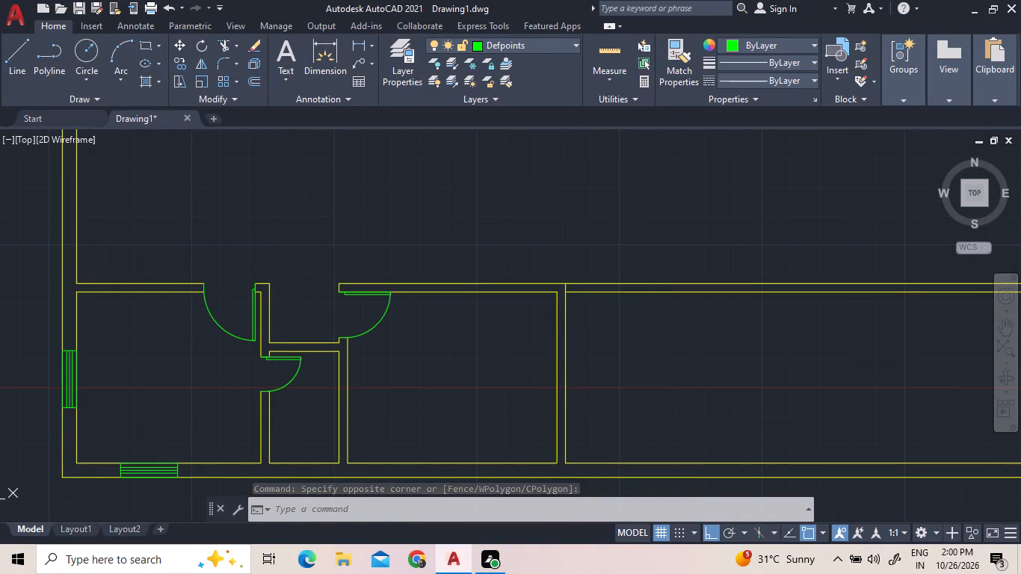
middle_drag(466, 401, 496, 370)
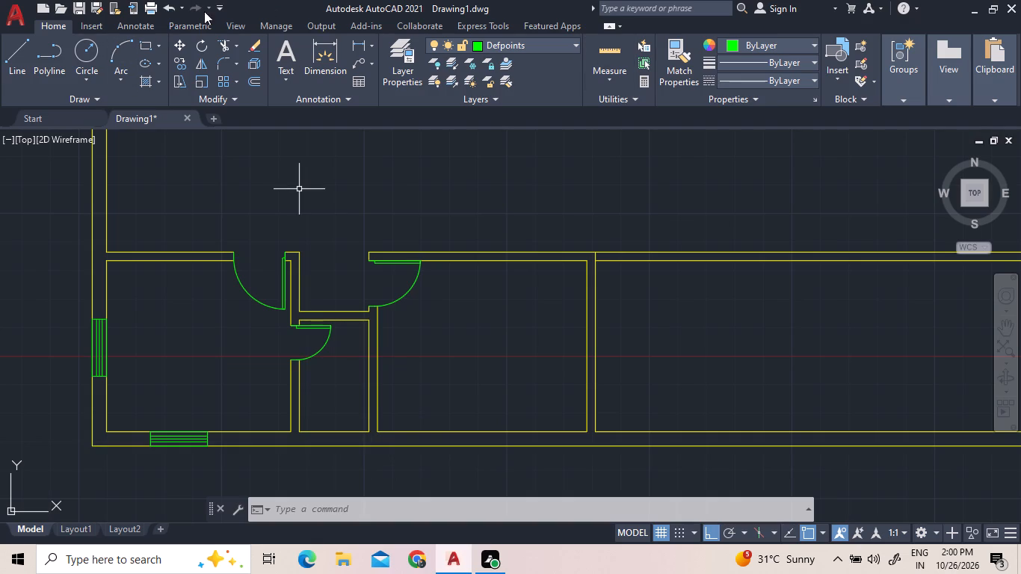
click(138, 44)
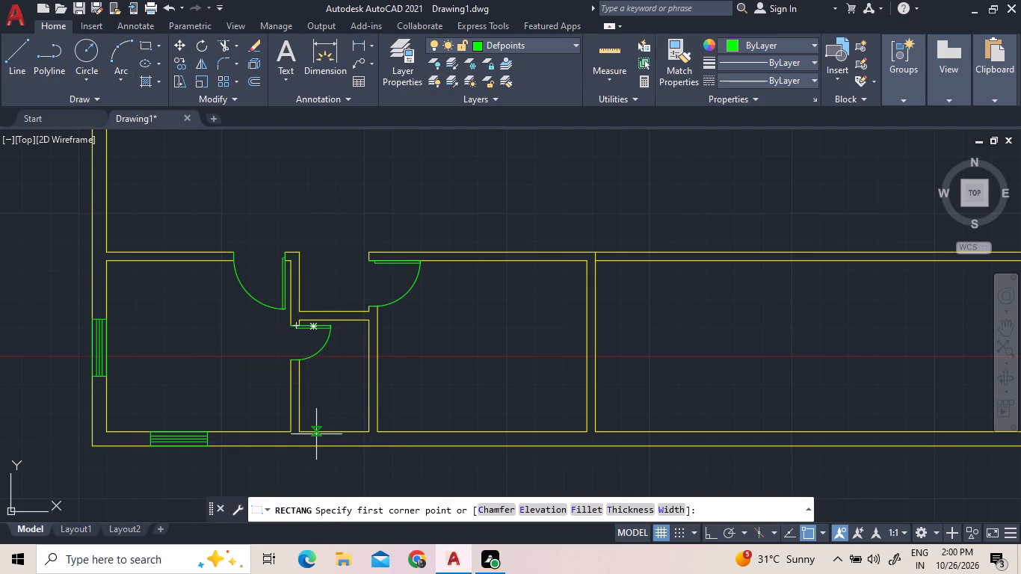
scroll(316, 436, up, 2)
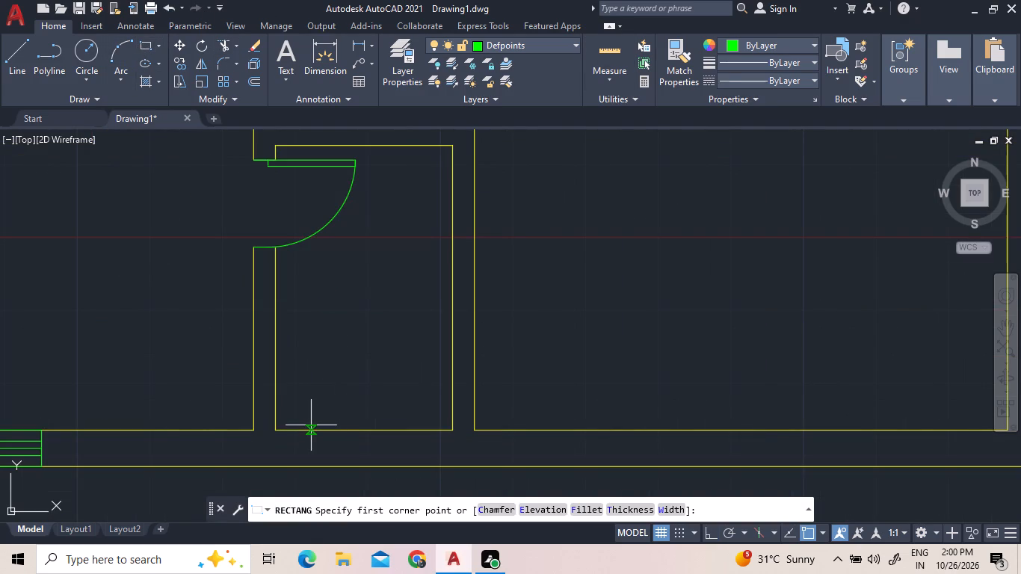
click(312, 430)
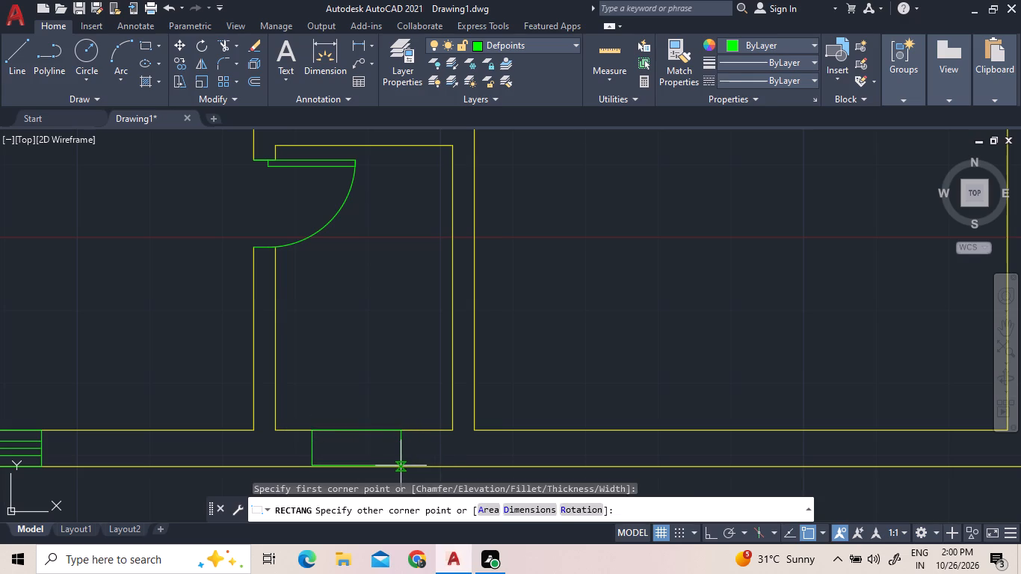
click(401, 467)
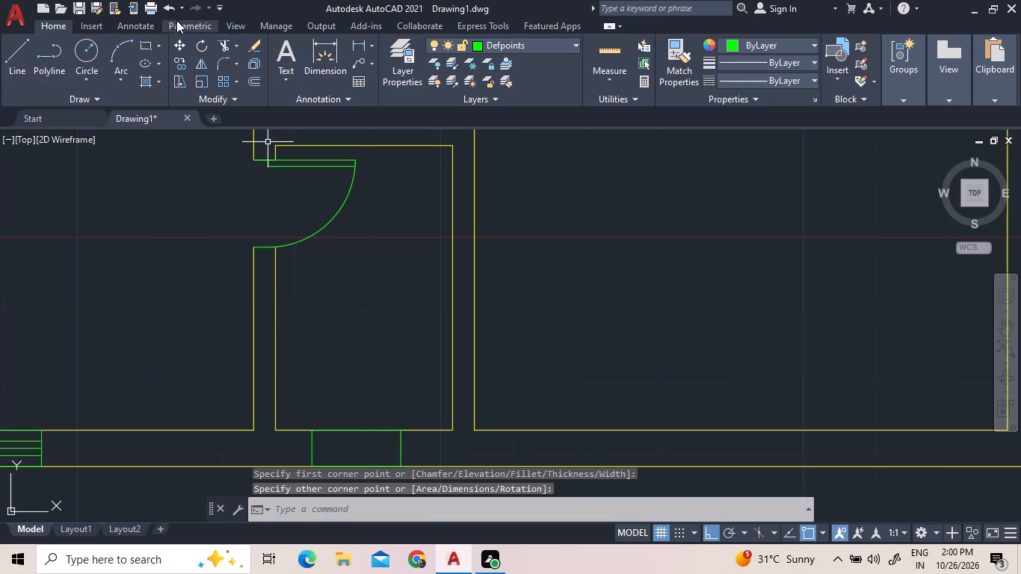
Draw a horizontal centre line through the new window rectangle, from midpoint to midpoint of its short sides.
click(13, 46)
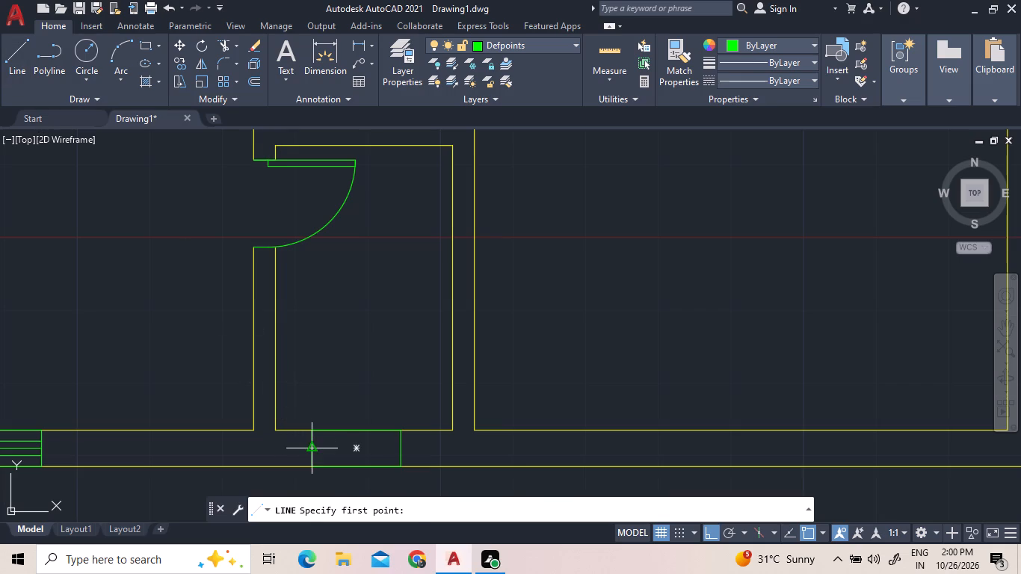
drag(313, 450, 330, 450)
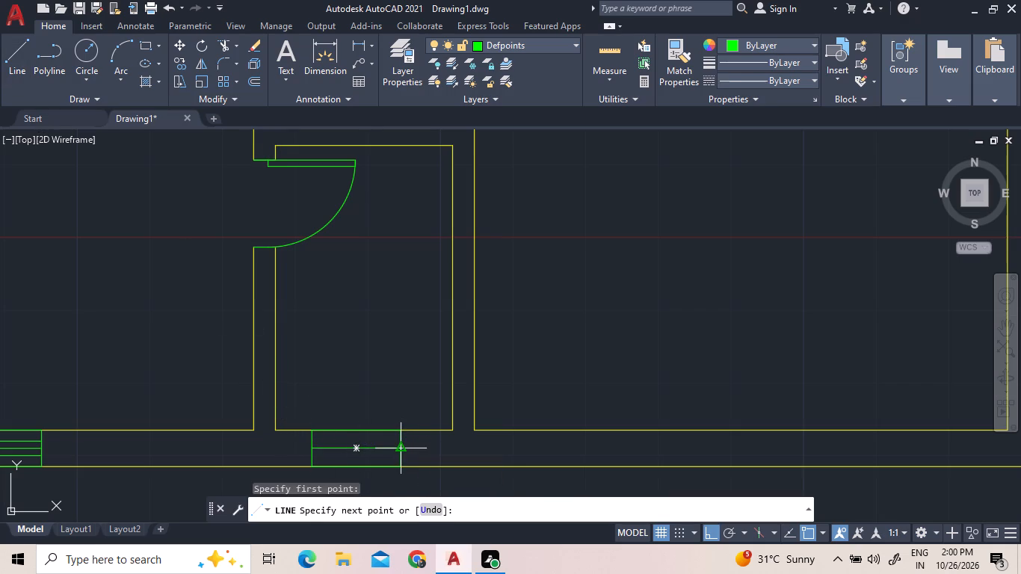
click(402, 445)
right_click(339, 326)
click(356, 334)
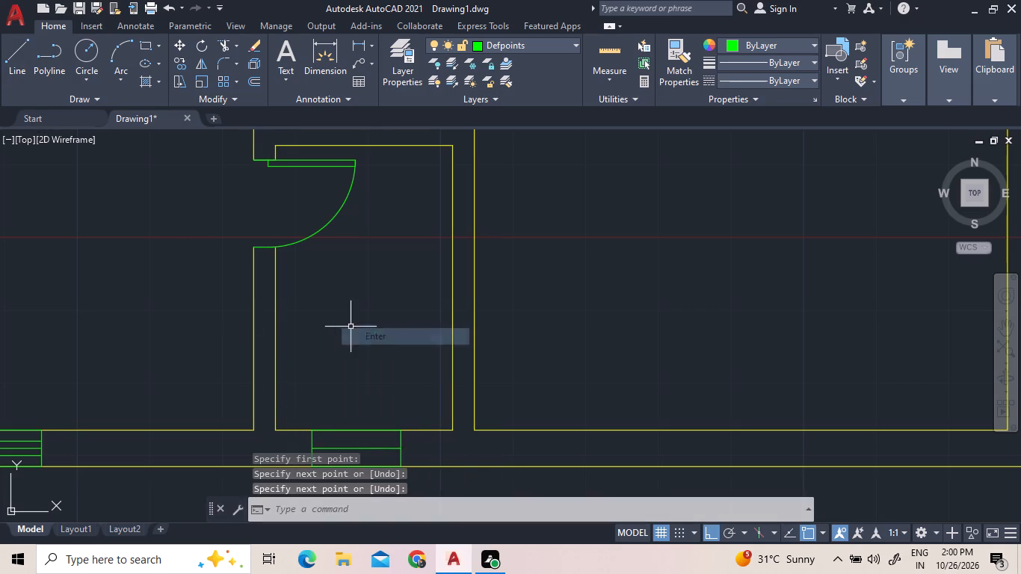
Copy the lower-left room's bottom-wall window about 5.5 along the wall, into the room beyond the narrow one.
scroll(339, 276, down, 1)
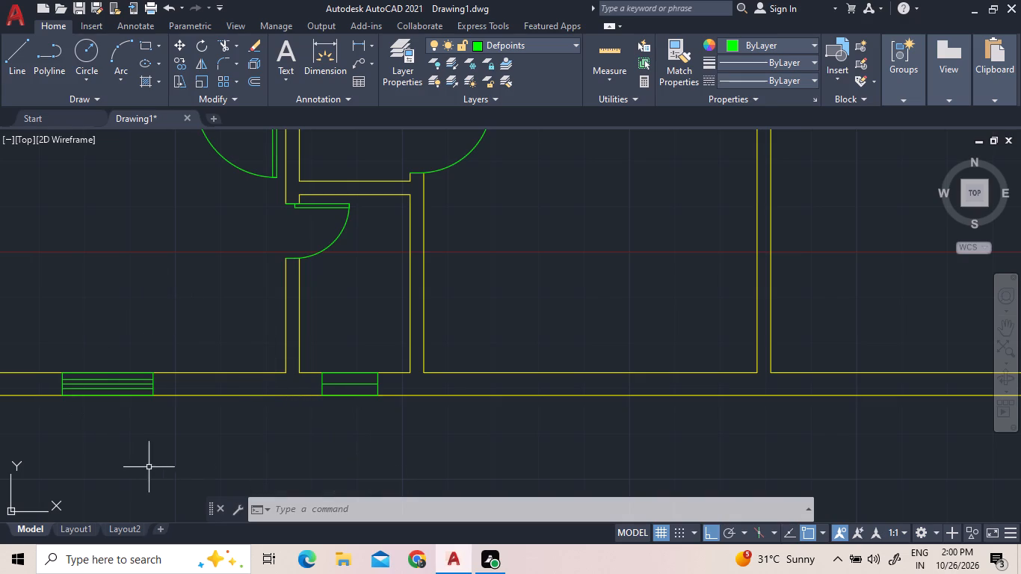
click(162, 384)
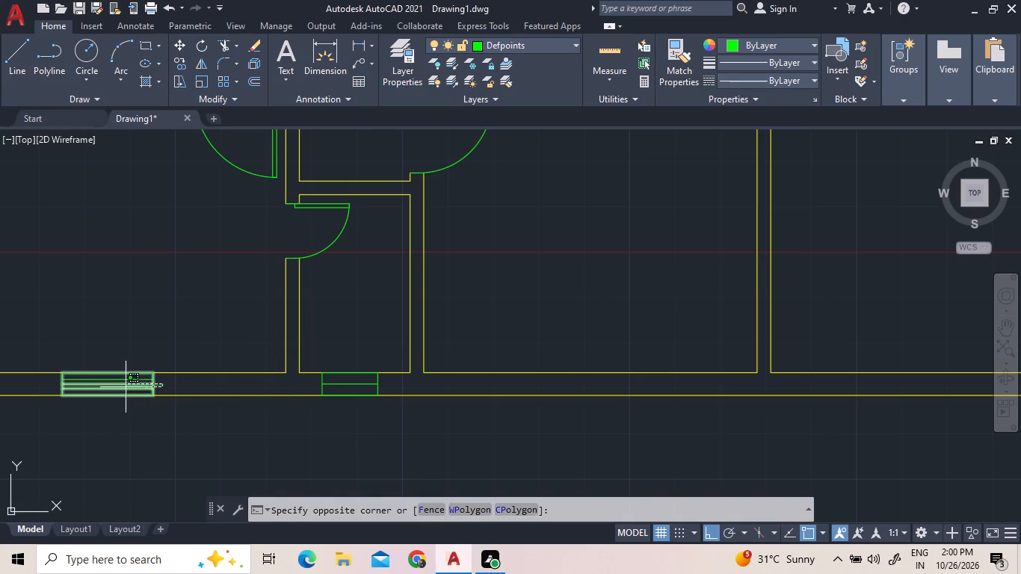
click(102, 379)
click(132, 387)
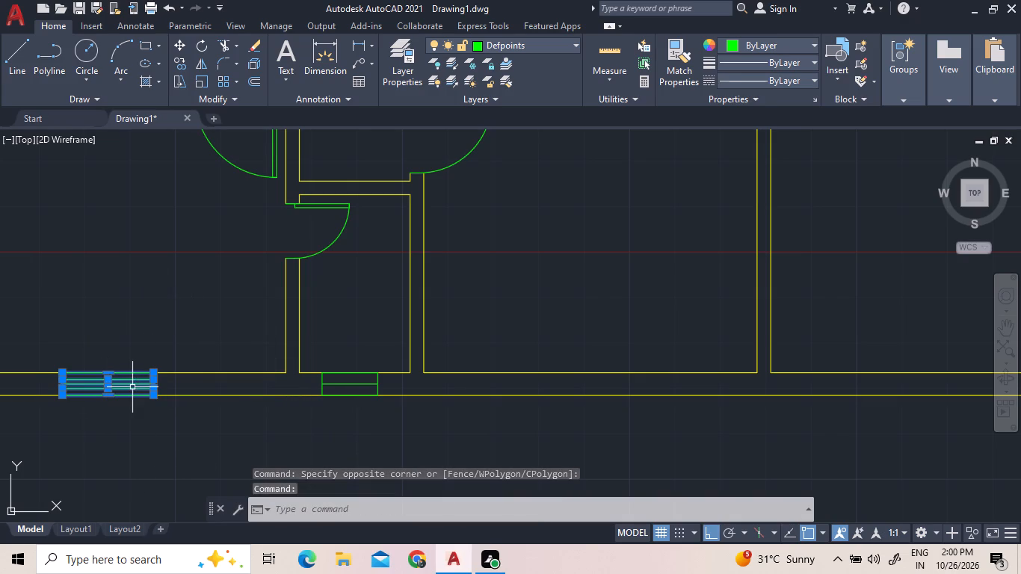
right_click(160, 386)
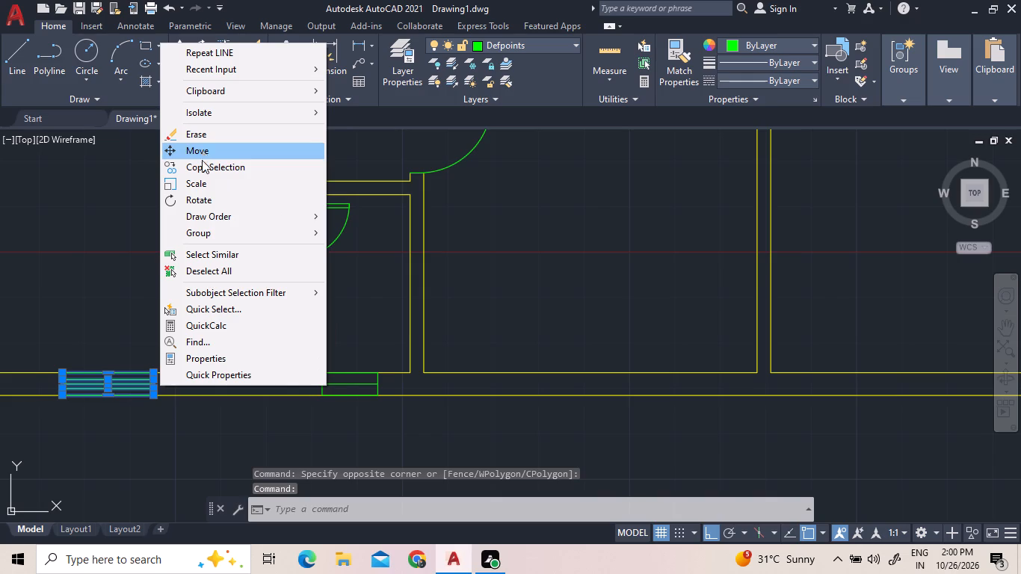
click(205, 164)
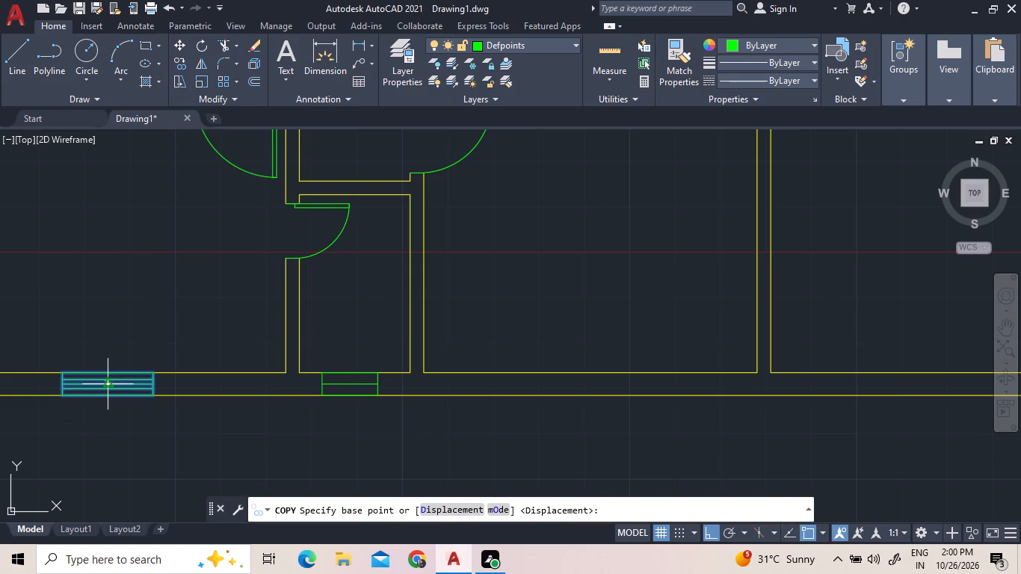
click(106, 382)
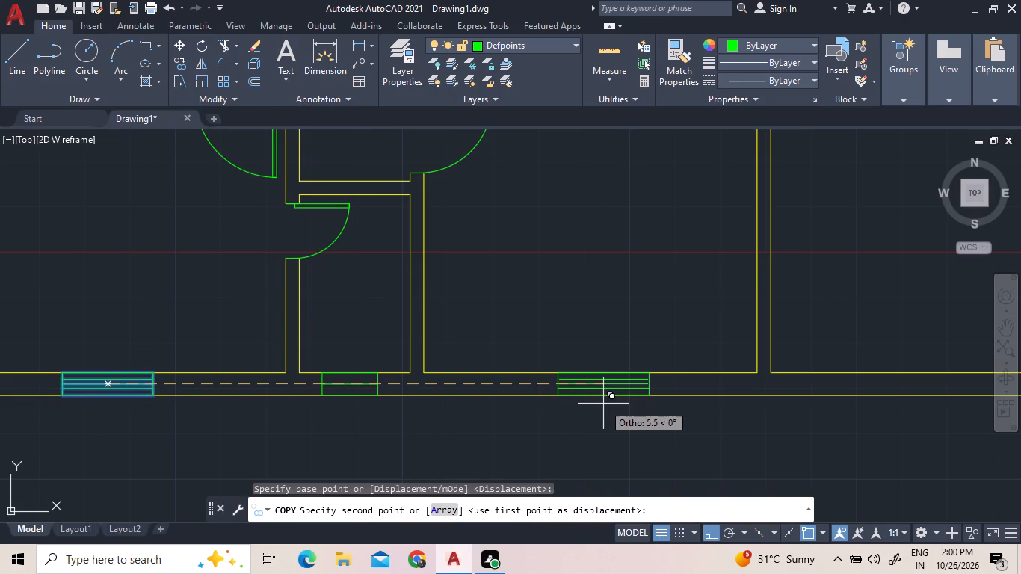
click(603, 404)
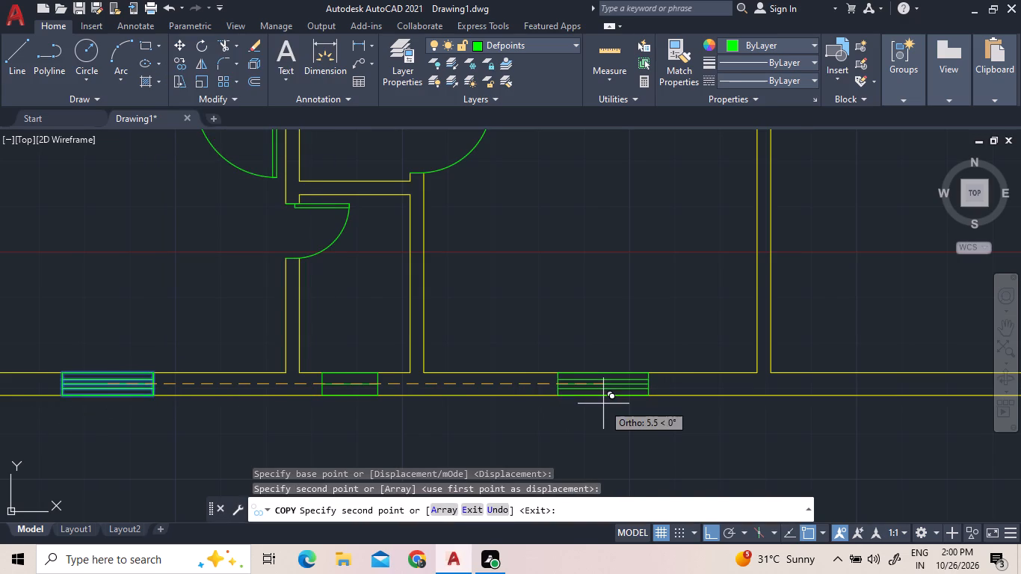
right_click(564, 288)
click(572, 297)
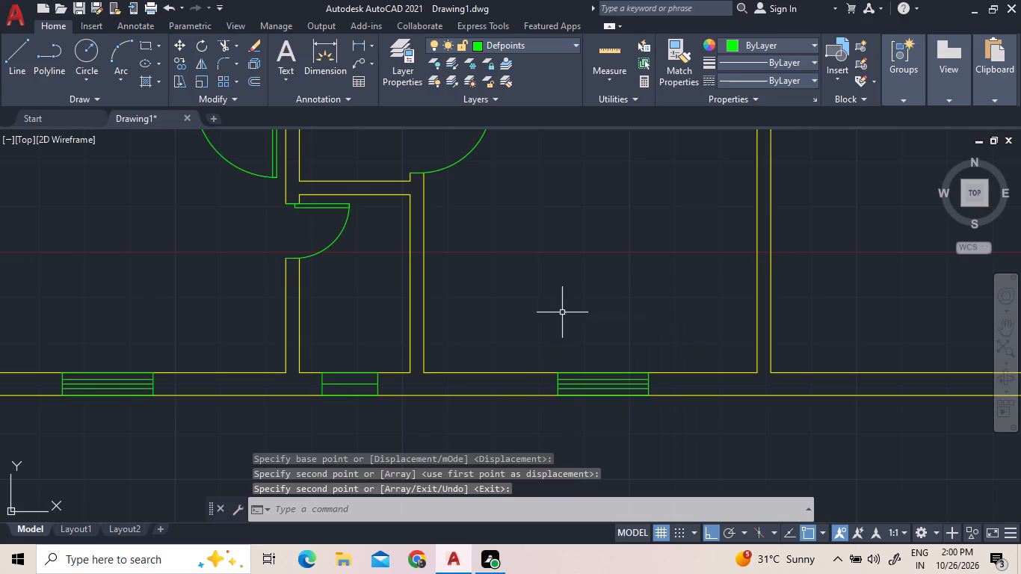
Add a multiline text label reading BED inside the lower-left room.
scroll(484, 405, down, 3)
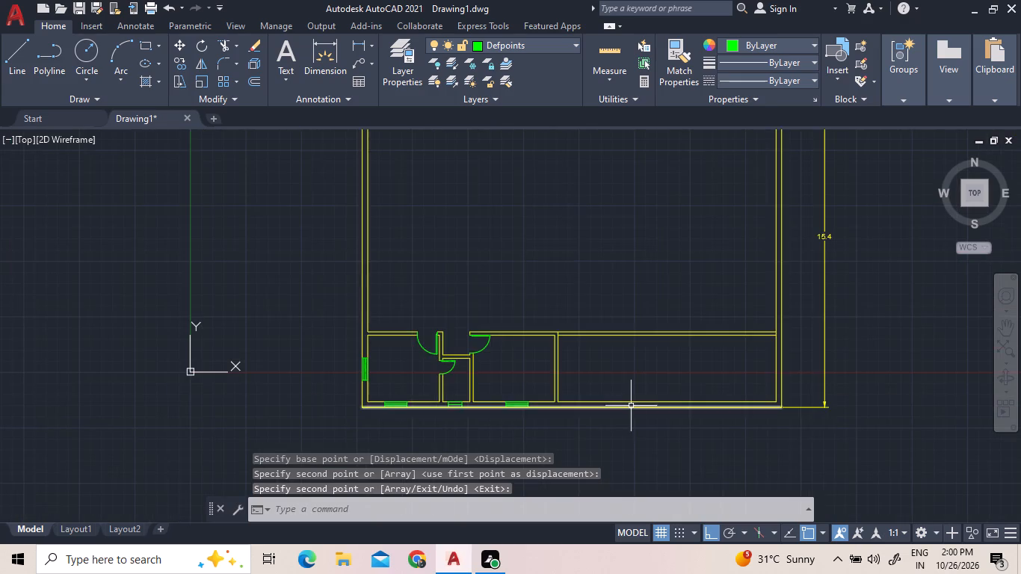
scroll(652, 405, up, 2)
scroll(644, 405, down, 2)
middle_drag(630, 375, 493, 373)
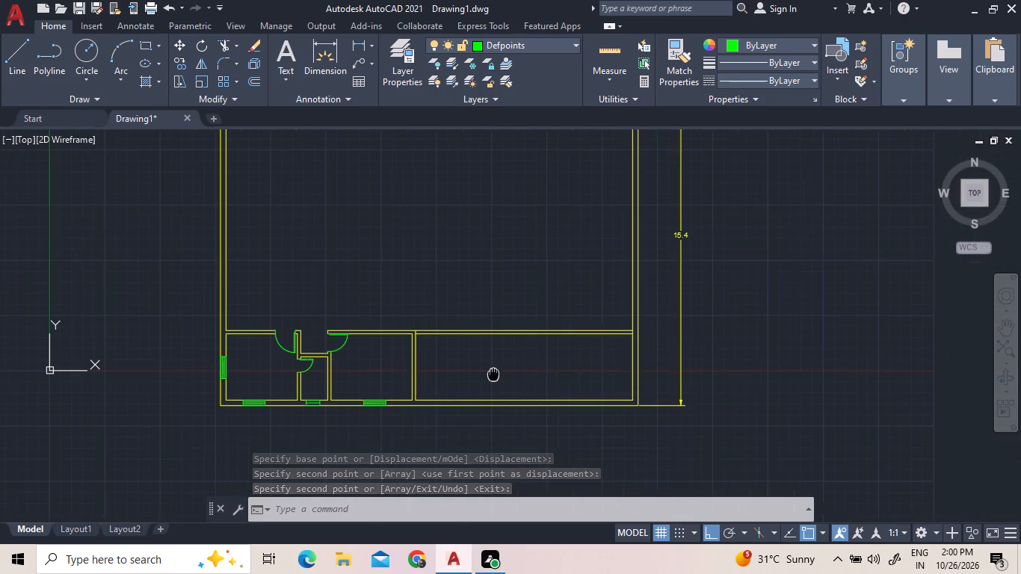
middle_drag(493, 373, 491, 374)
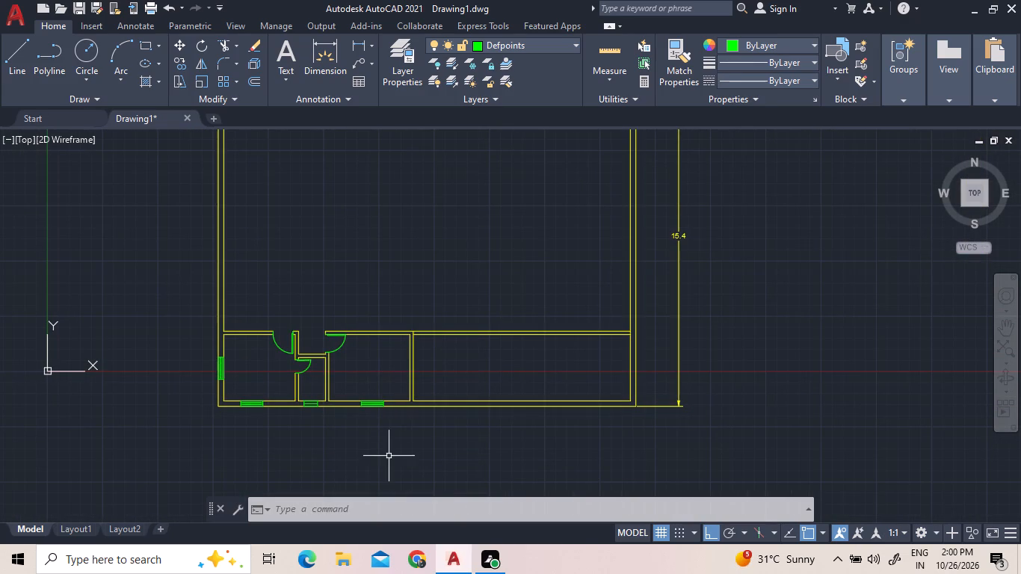
click(287, 58)
click(242, 347)
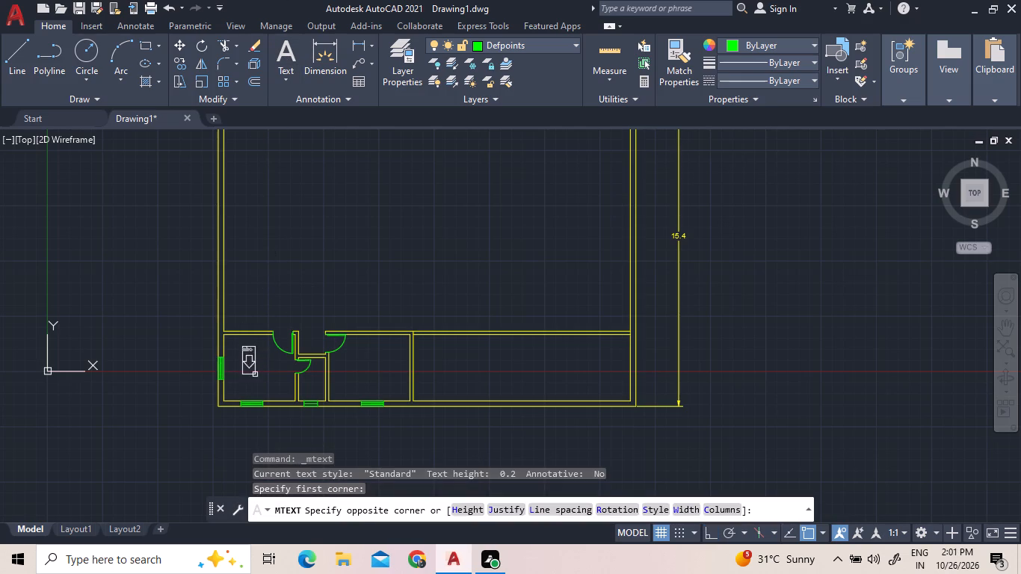
click(268, 376)
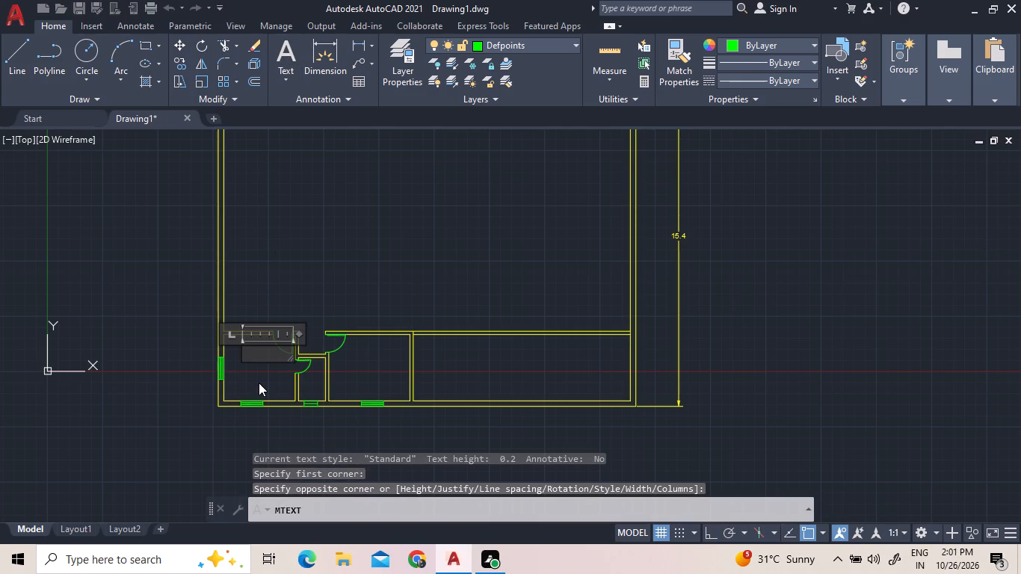
text(bed)
key(BackSpace)
key(BackSpace)
key(BackSpace)
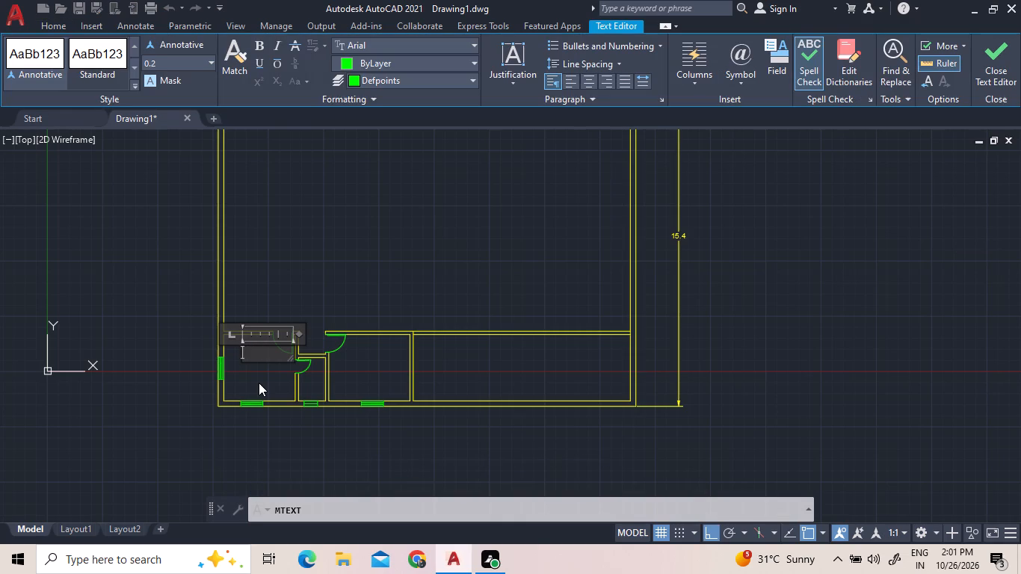
text(BED)
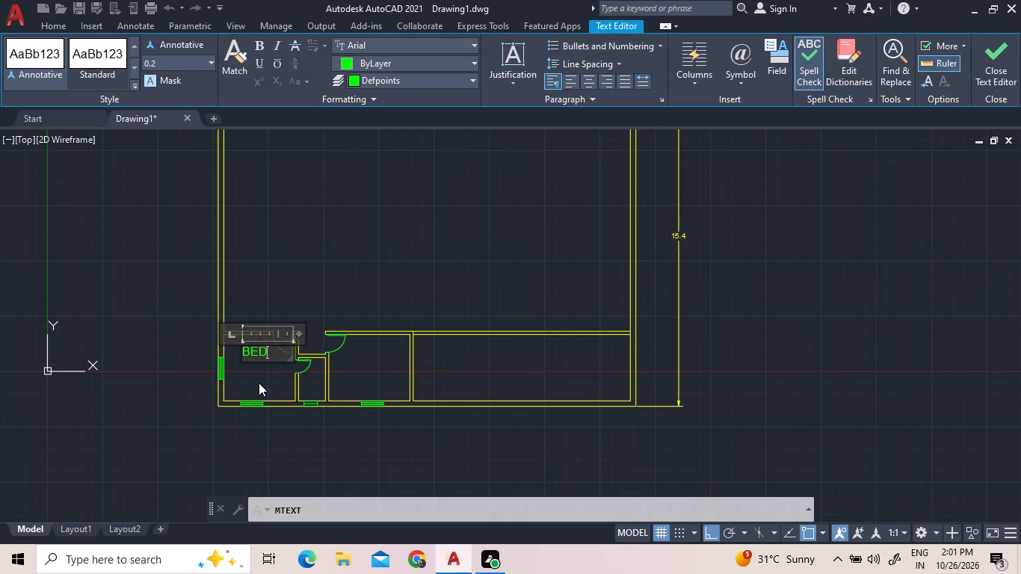
Set the BED label's text height to 0.4 and finish editing the text.
click(268, 344)
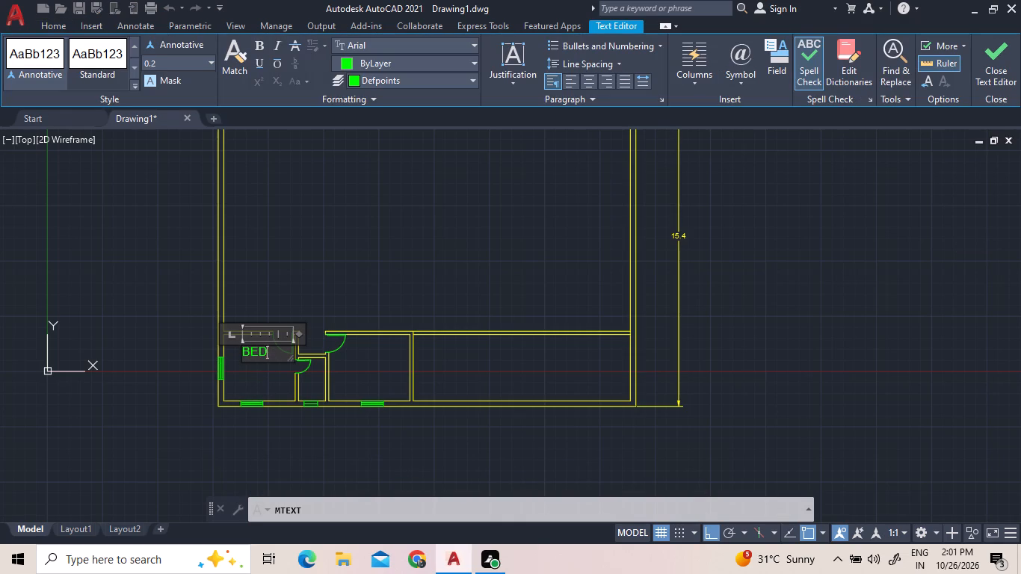
triple_click(272, 348)
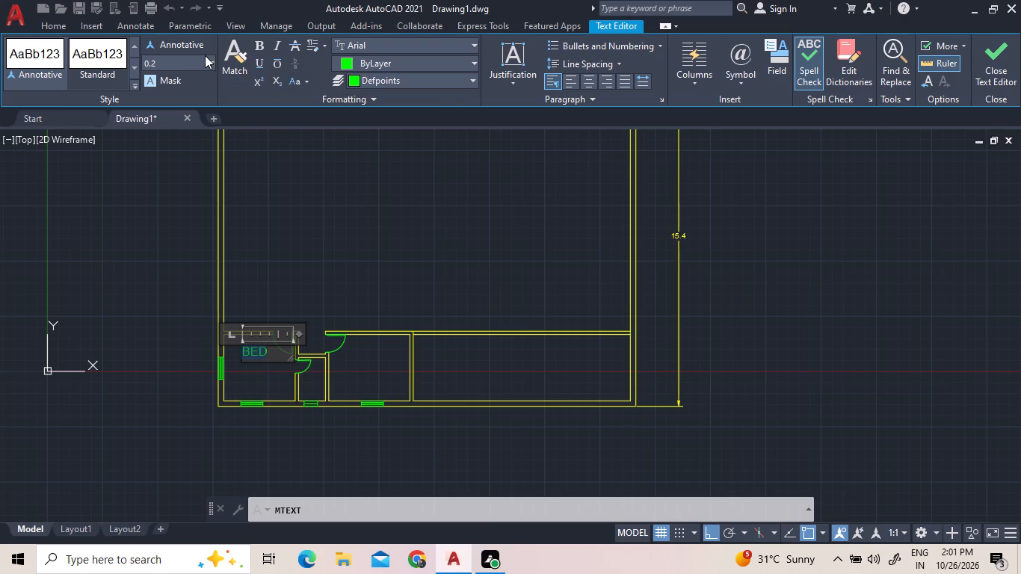
click(211, 58)
triple_click(179, 63)
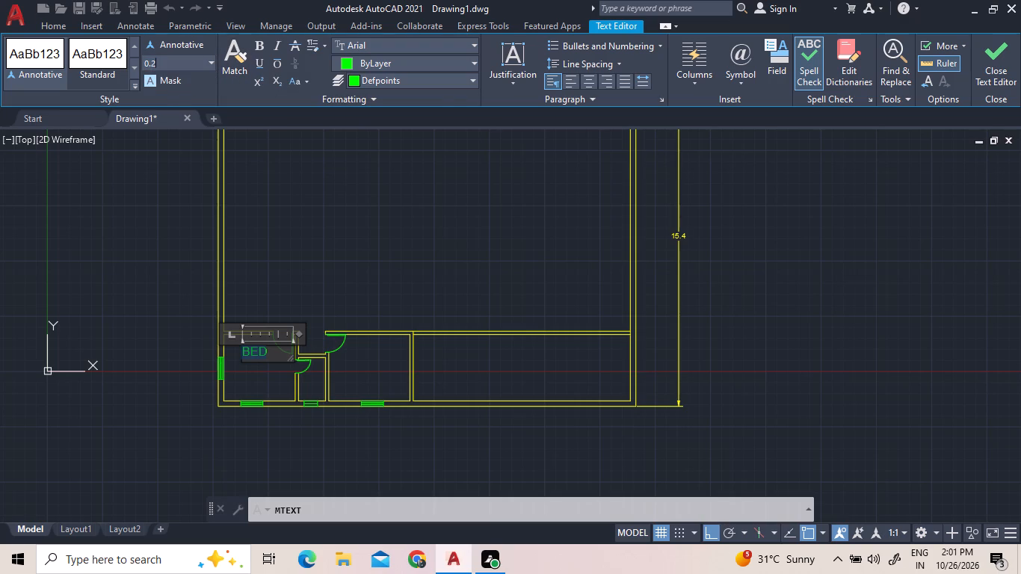
click(179, 63)
click(179, 63)
key(BackSpace)
key(4)
key(Return)
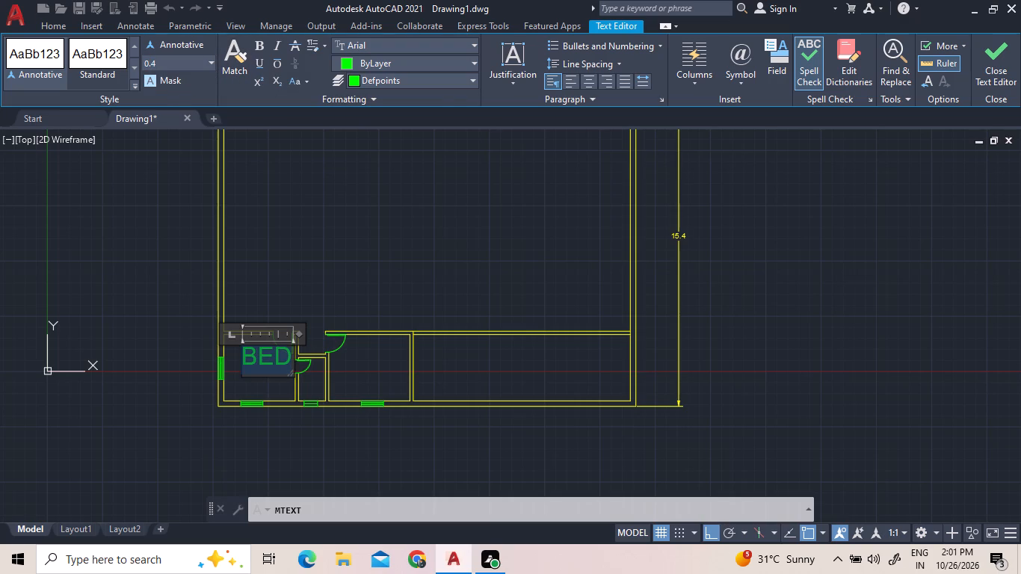
click(341, 238)
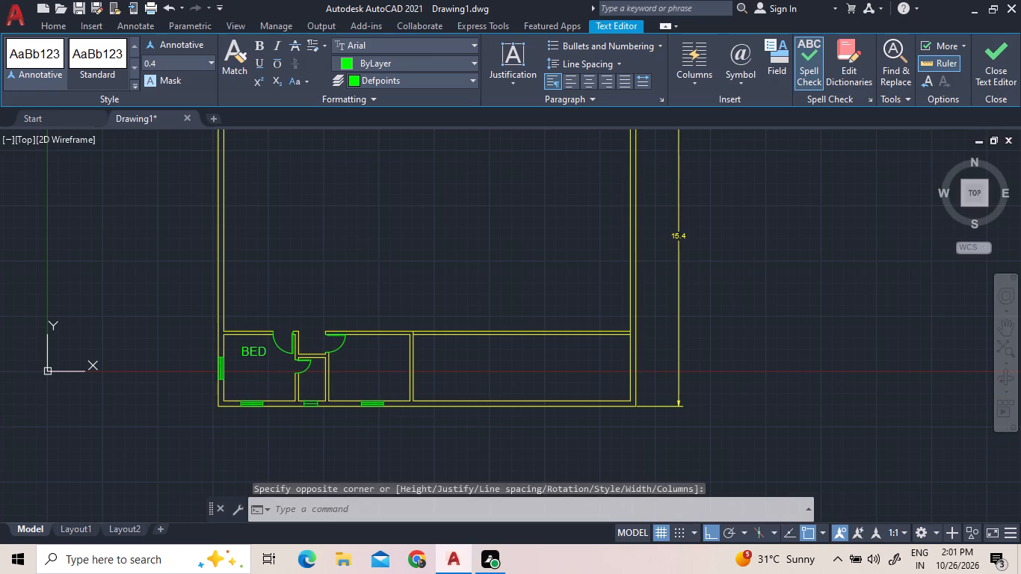
Copy the BED label into the second bedroom beyond the narrow room and into the narrow room itself.
click(260, 356)
right_click(260, 356)
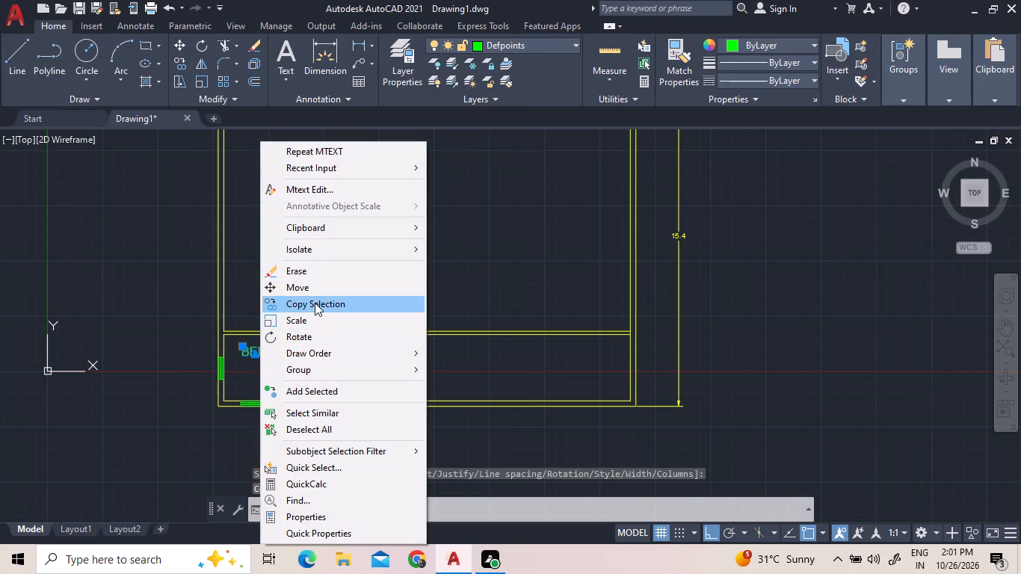
click(315, 303)
click(253, 355)
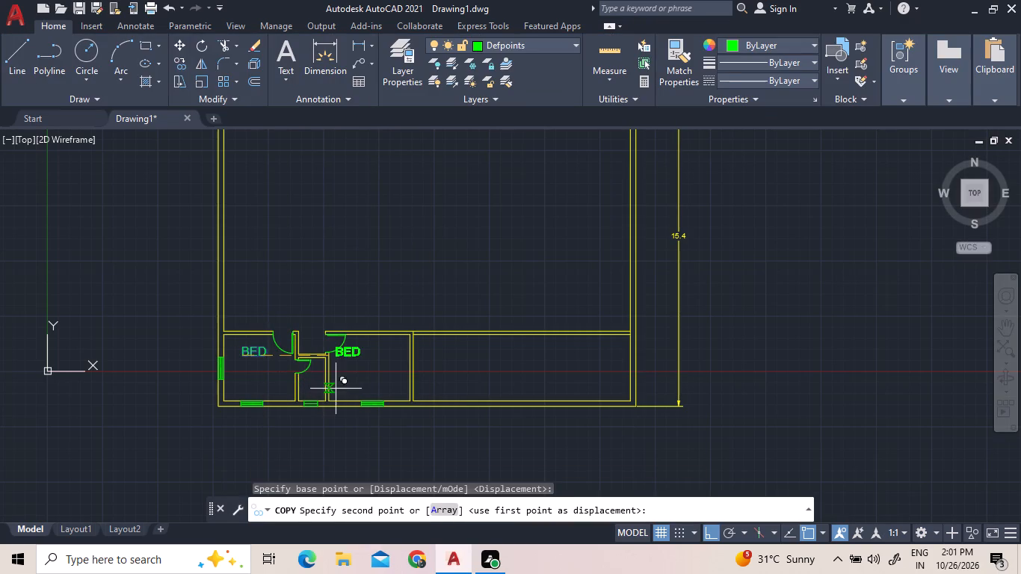
click(358, 389)
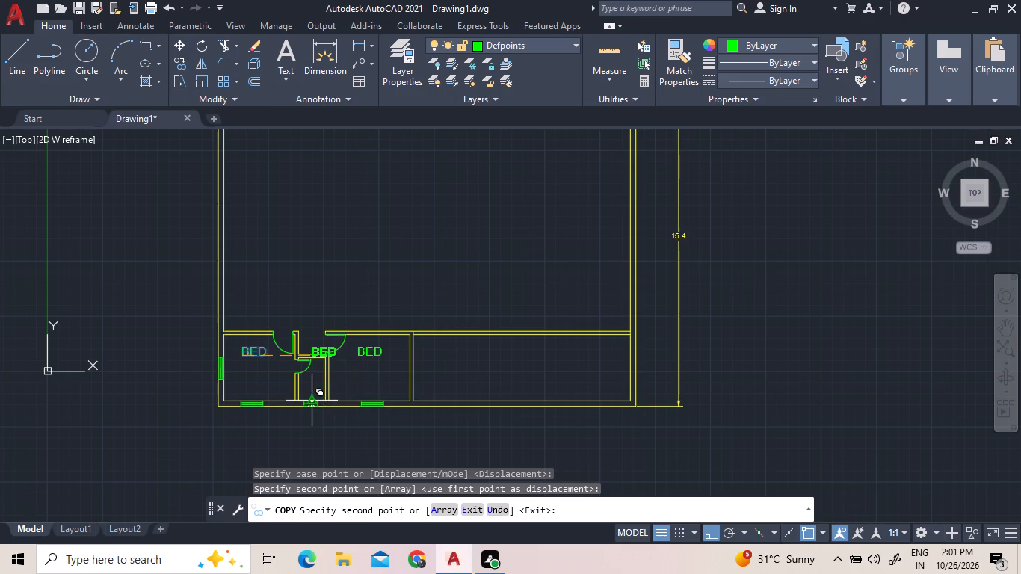
scroll(309, 414, up, 1)
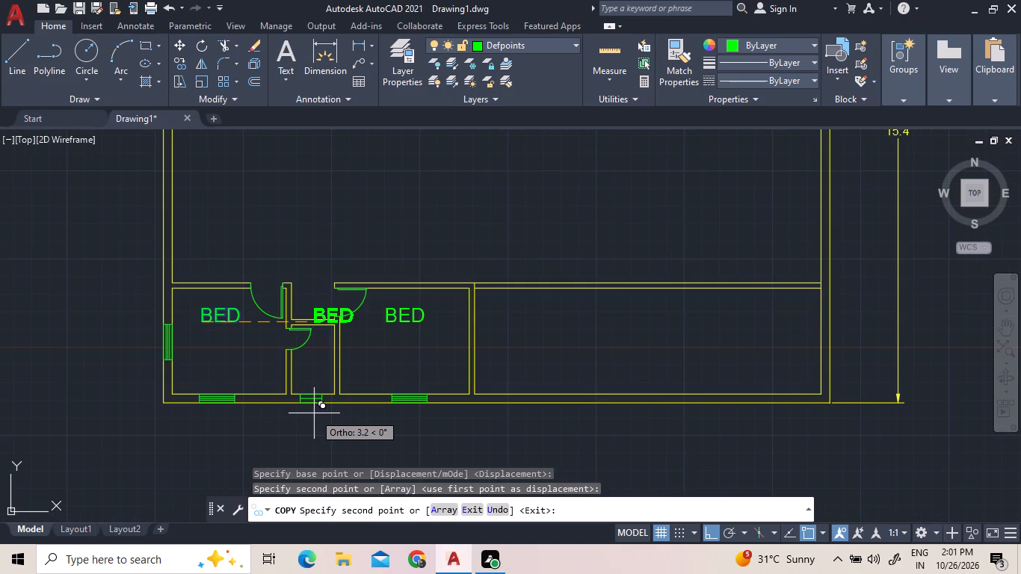
key(F8)
scroll(320, 387, up, 3)
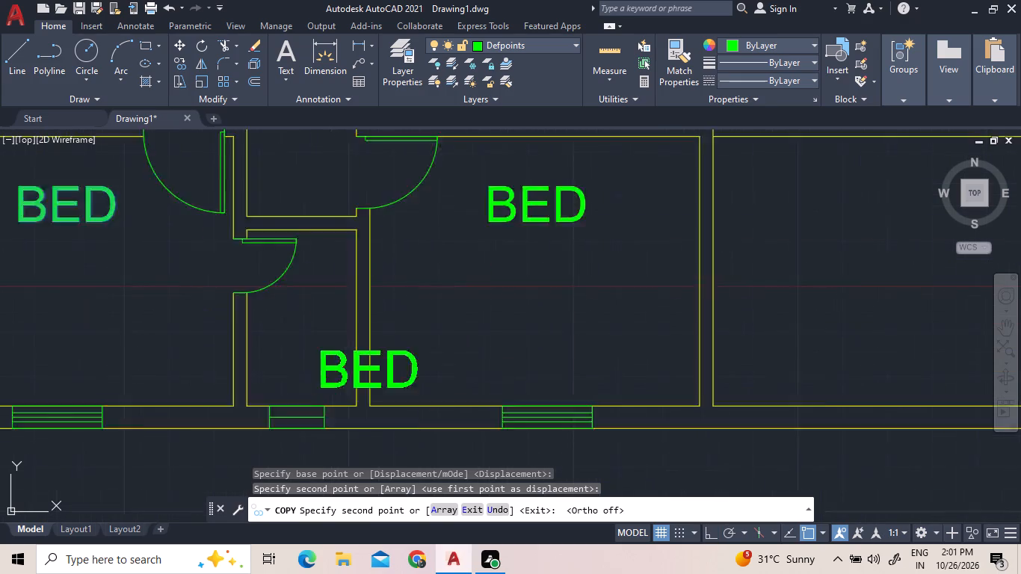
scroll(320, 386, up, 1)
click(153, 280)
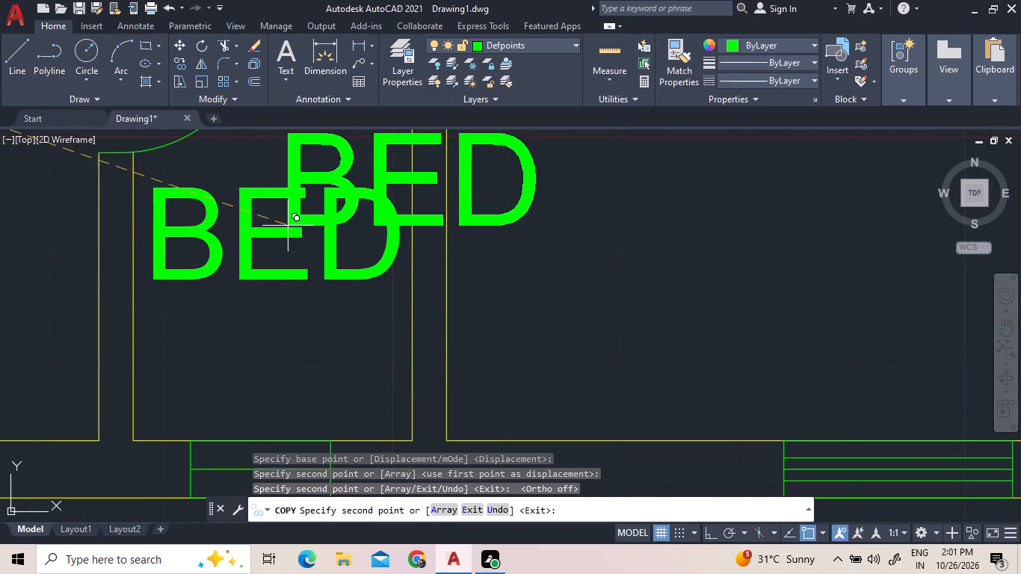
right_click(264, 293)
Change the text of the narrow room's BED label to TOILET.
click(306, 299)
click(283, 230)
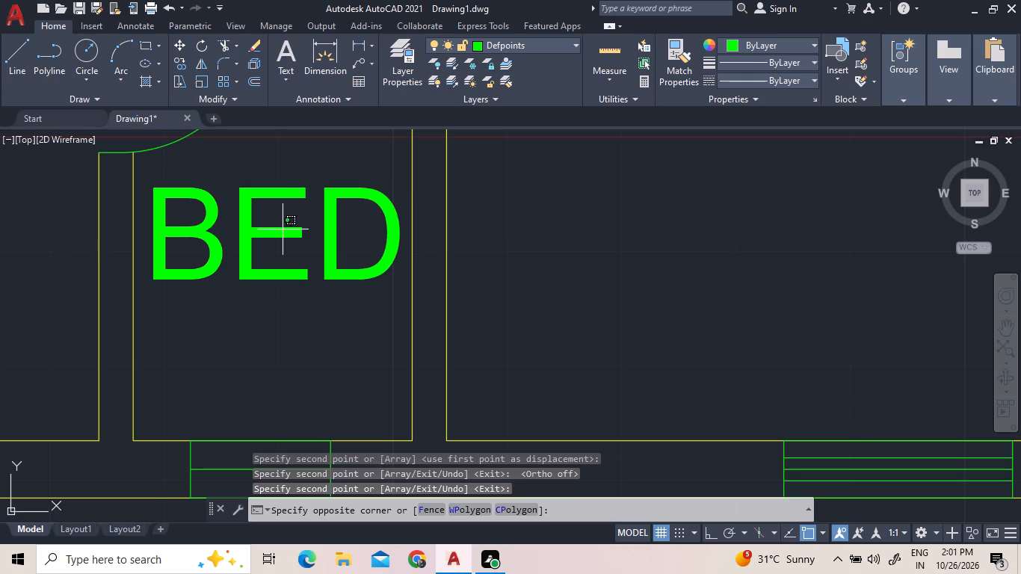
triple_click(233, 204)
double_click(233, 204)
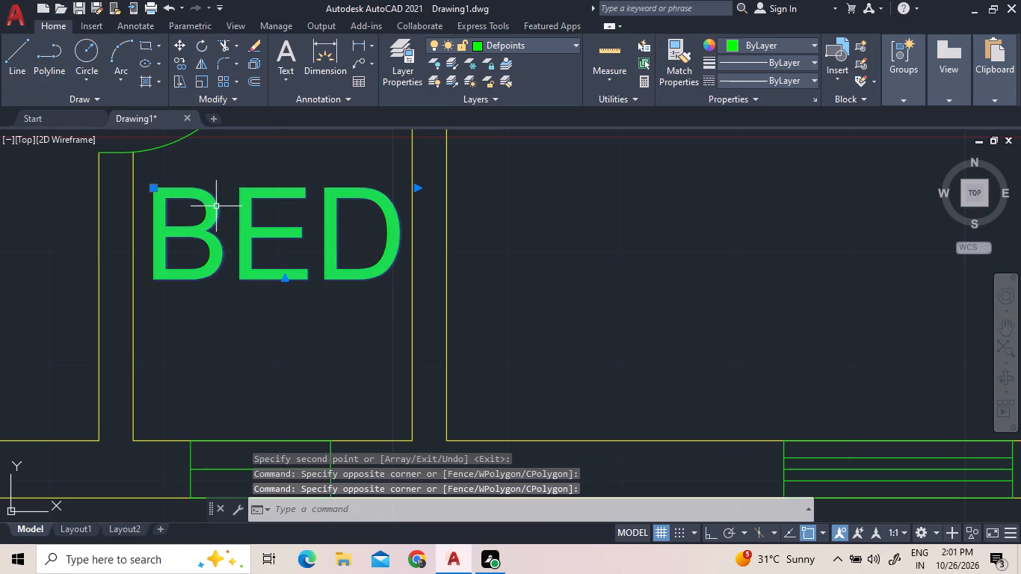
triple_click(207, 212)
double_click(207, 212)
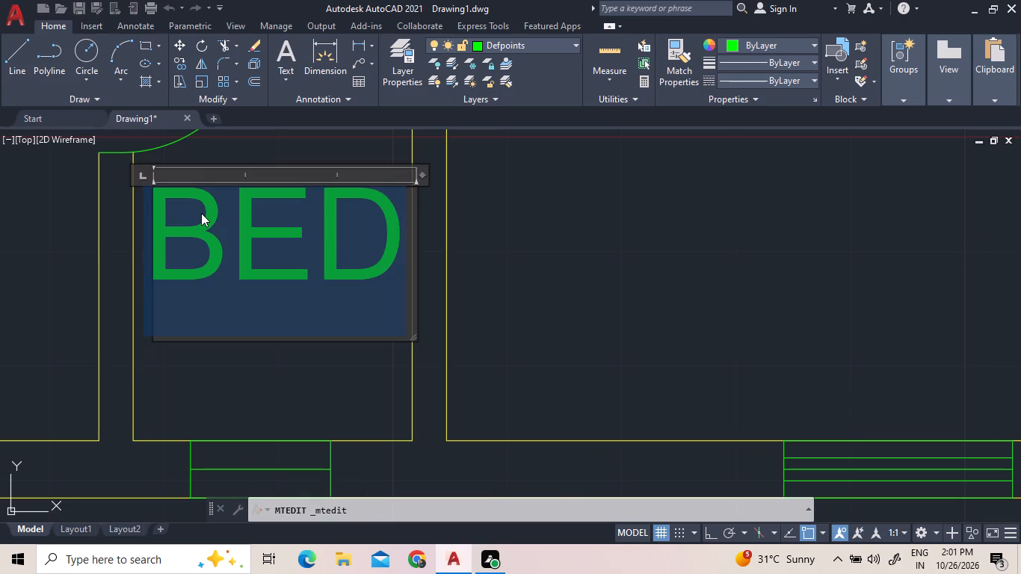
key(t)
text(OIL)
key(w)
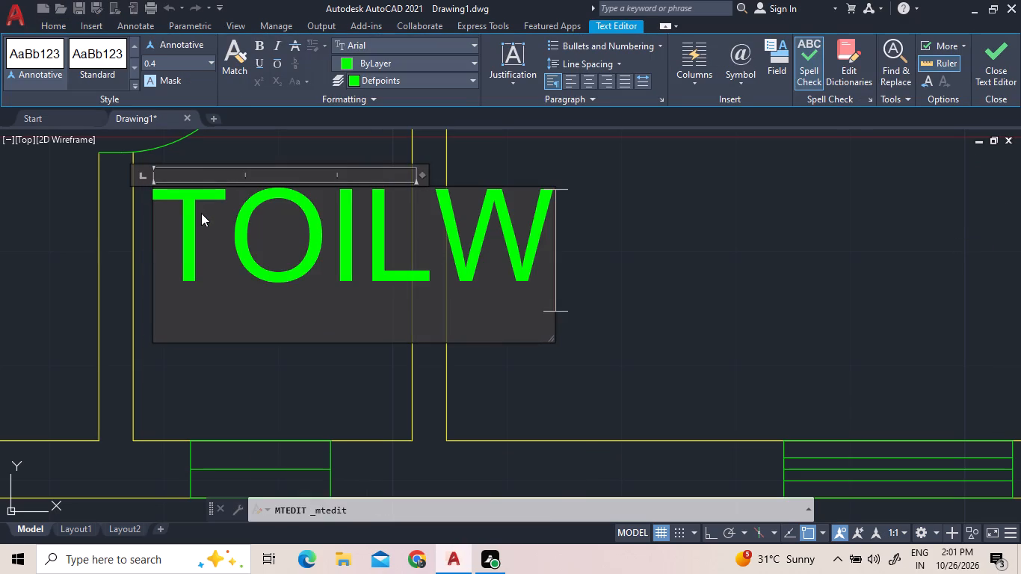
key(BackSpace)
text(ET)
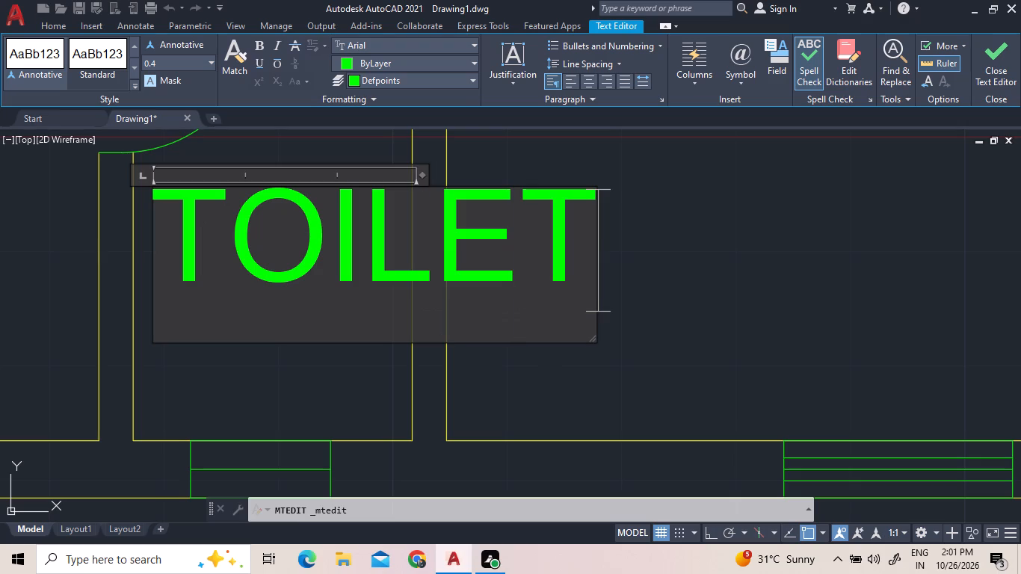
Set the TOILET label's text height to 0.2 and finish editing the text.
triple_click(219, 256)
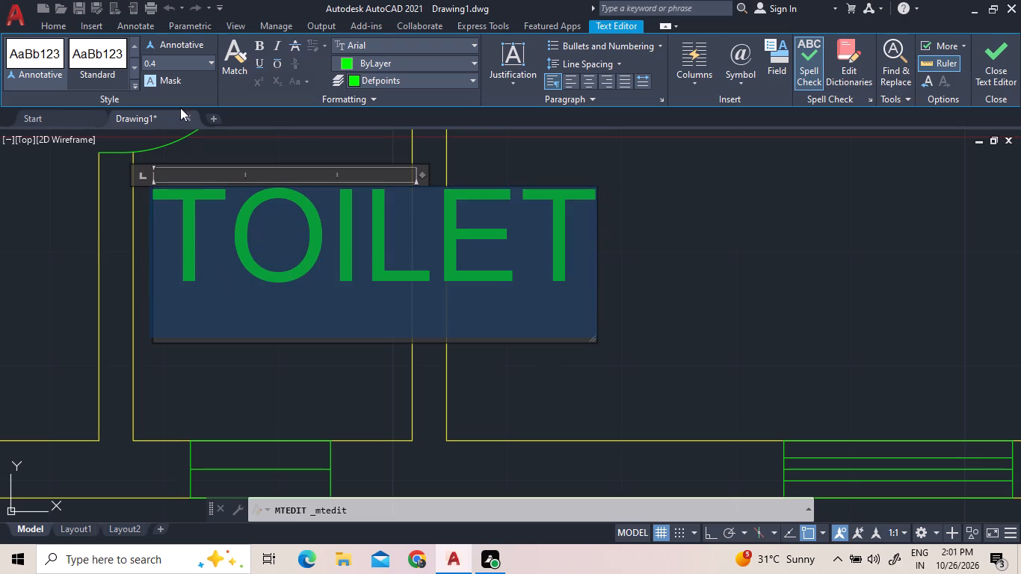
click(196, 61)
text(0.2)
key(Return)
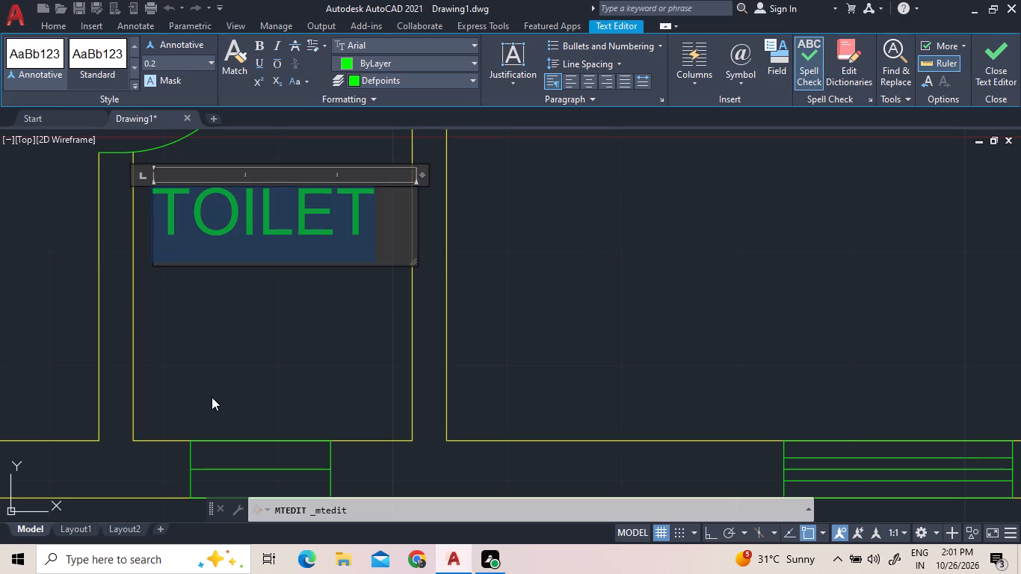
drag(235, 343, 238, 351)
Trim away both horizontal partition wall lines between the second bedroom and the right outer wall.
scroll(273, 252, down, 5)
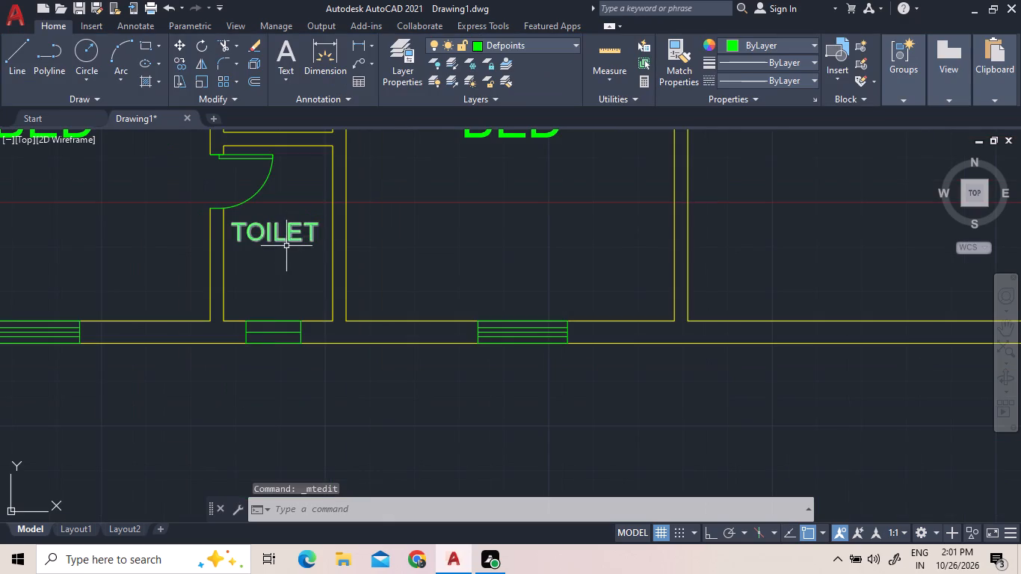
scroll(286, 246, down, 2)
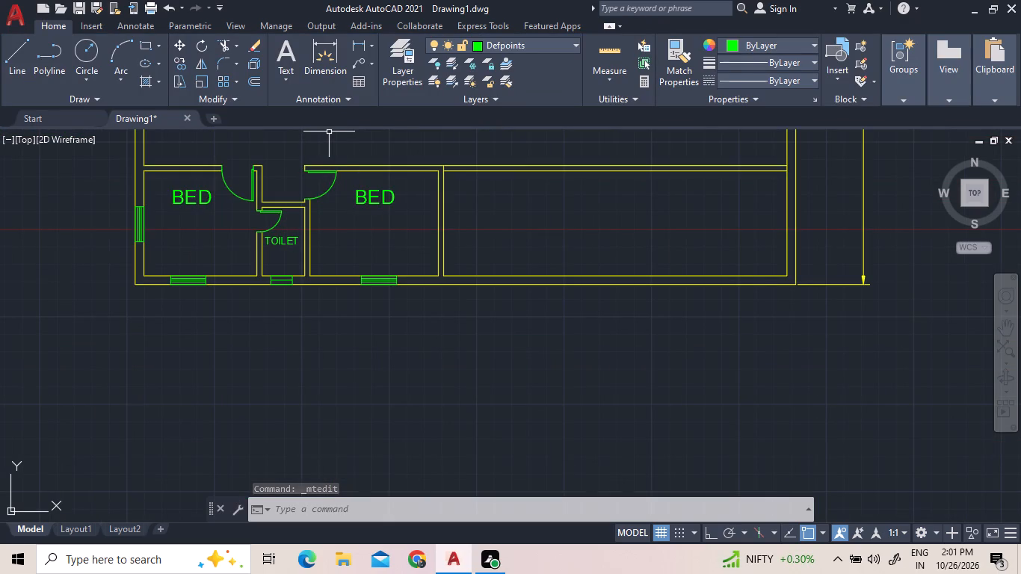
middle_drag(351, 135, 152, 204)
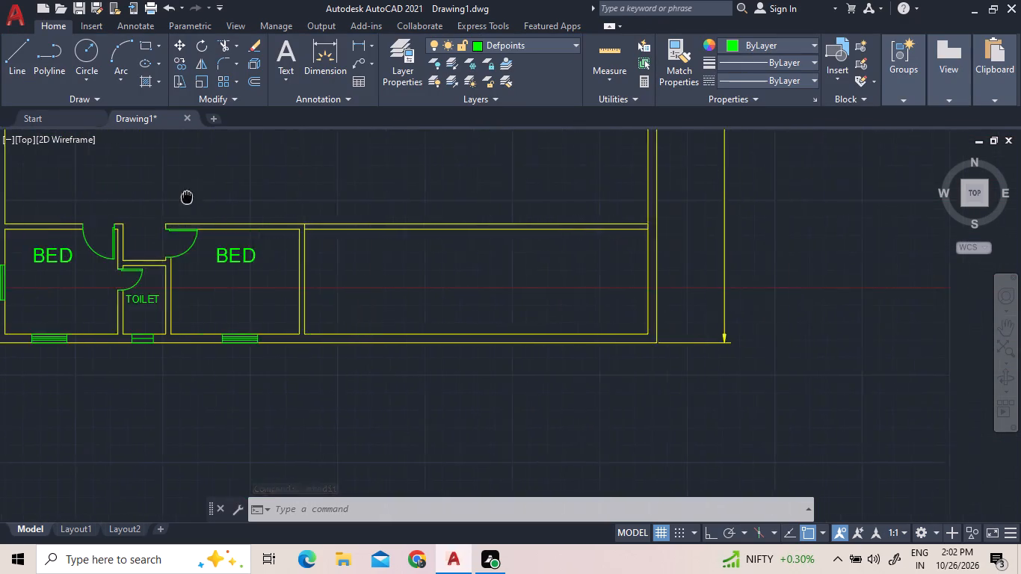
middle_drag(152, 204, 119, 218)
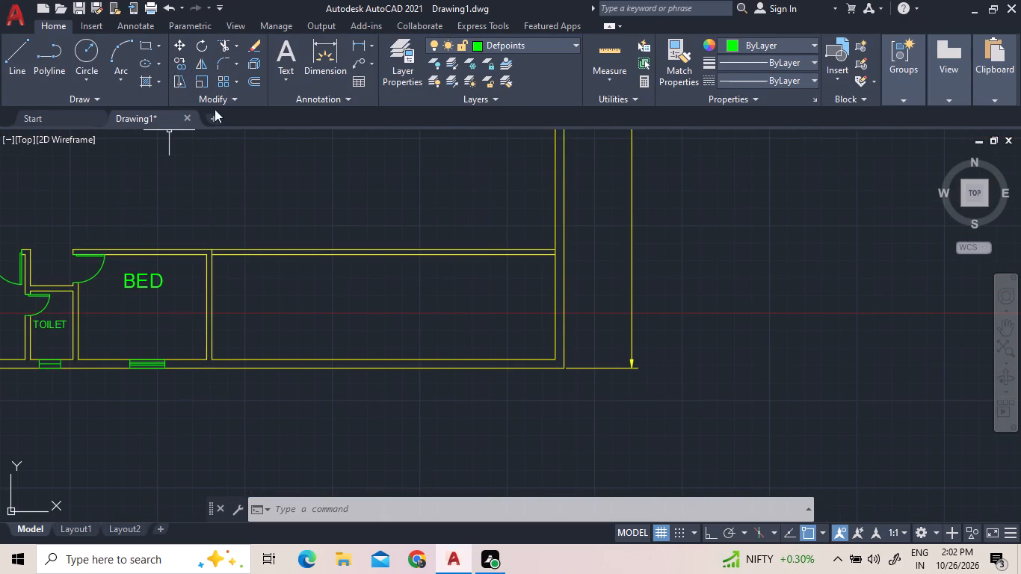
click(355, 274)
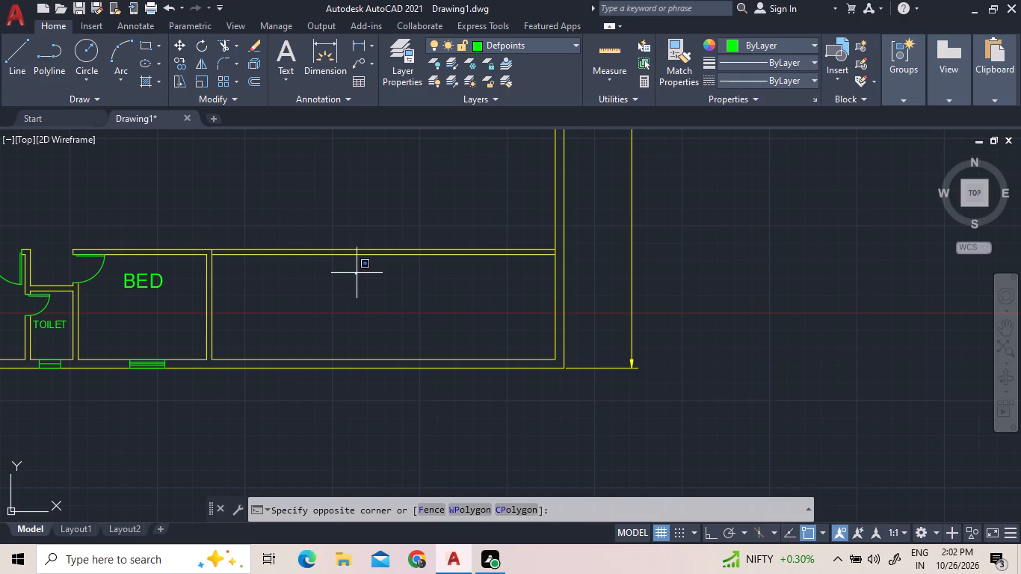
click(357, 276)
click(223, 46)
drag(306, 265, 306, 279)
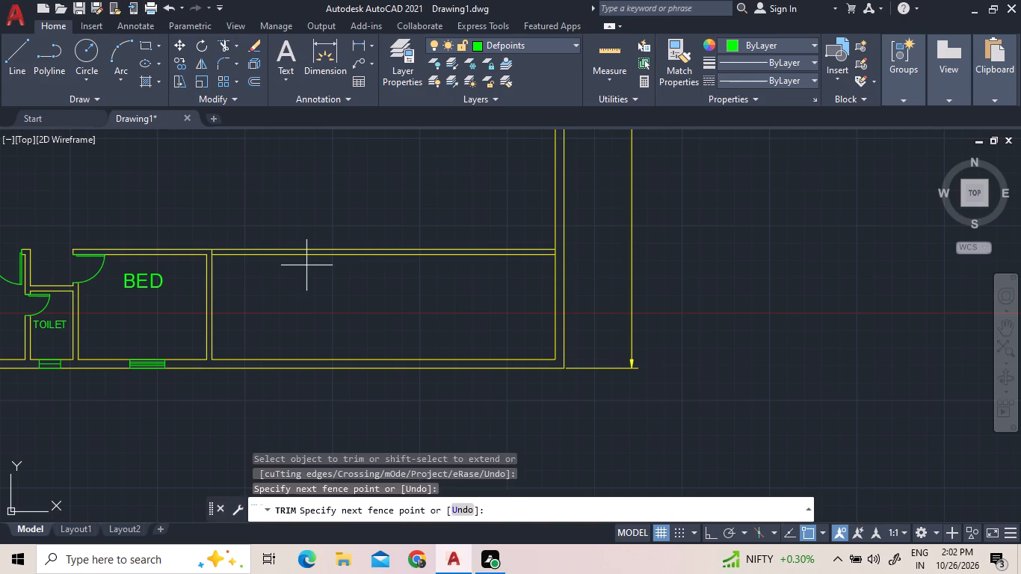
drag(306, 279, 316, 334)
drag(284, 178, 312, 292)
click(327, 296)
right_click(325, 294)
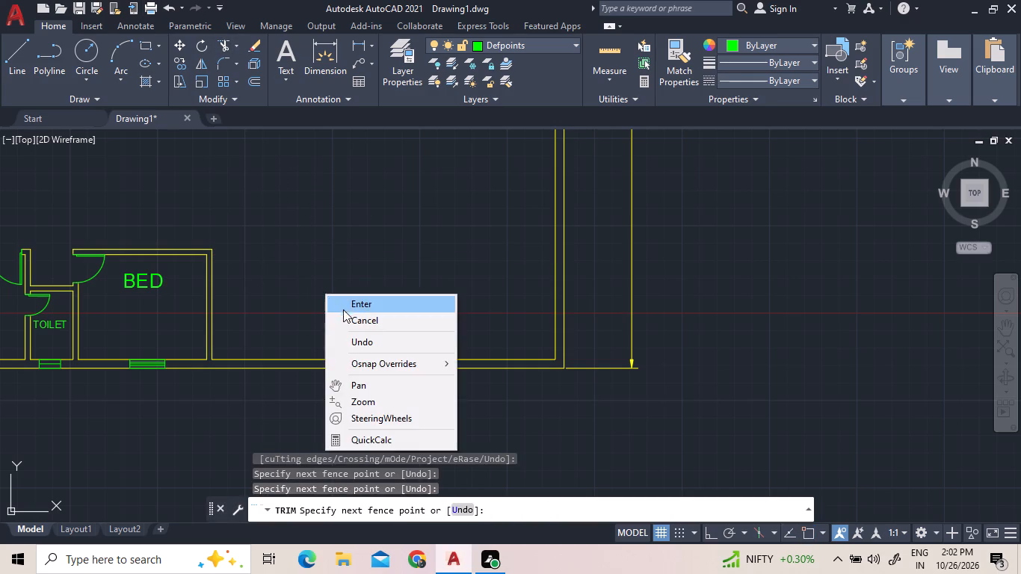
click(348, 309)
right_click(351, 302)
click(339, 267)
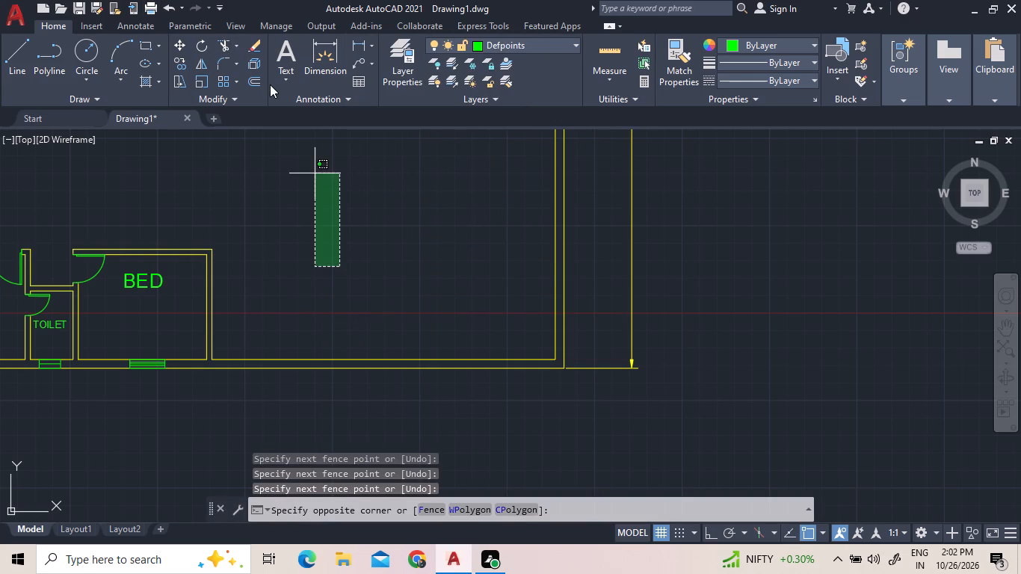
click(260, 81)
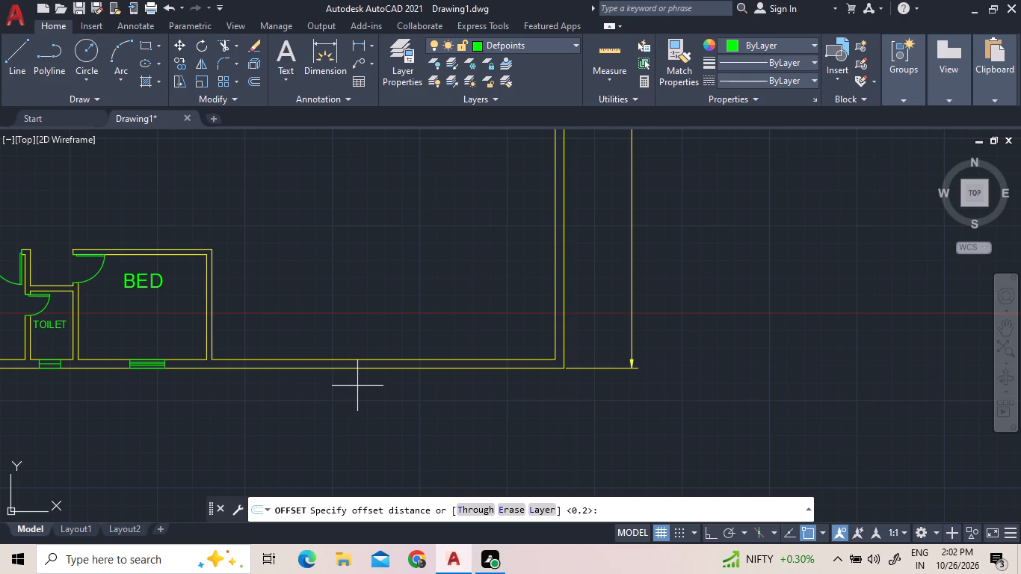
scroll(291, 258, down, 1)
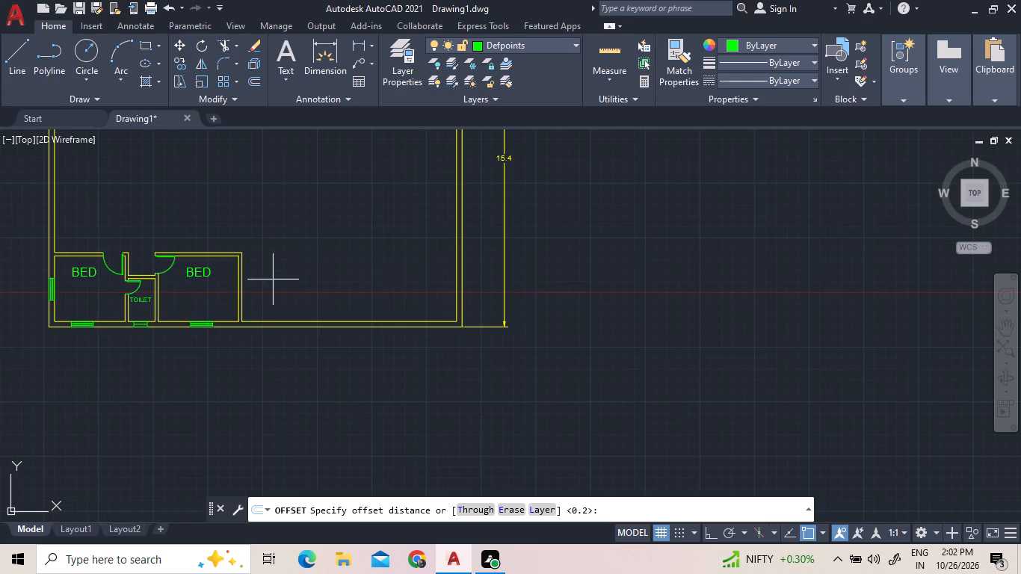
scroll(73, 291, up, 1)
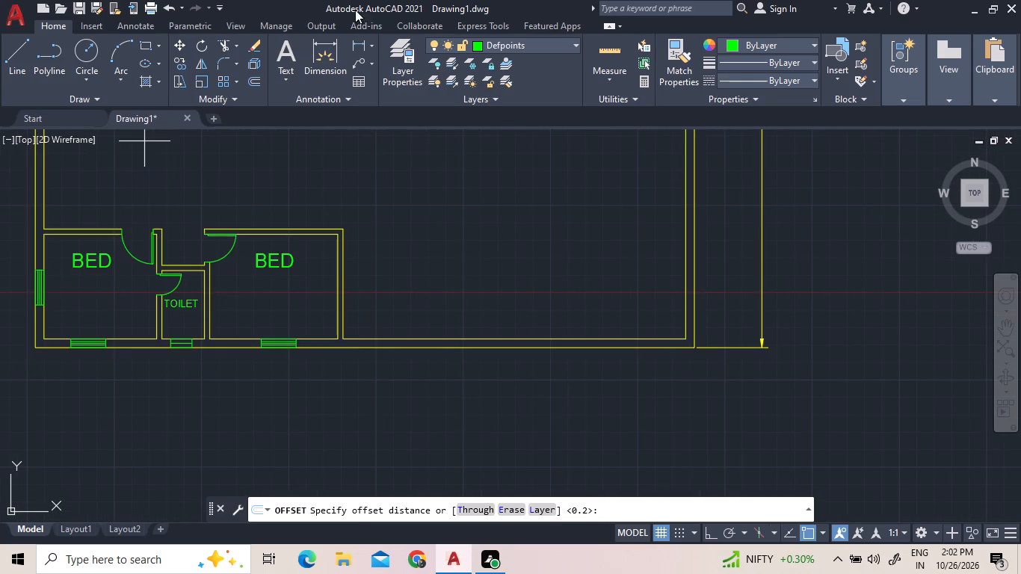
Add a vertical linear dimension inside the lower-left bedroom, along its left wall from inner corner to inner corner.
triple_click(354, 49)
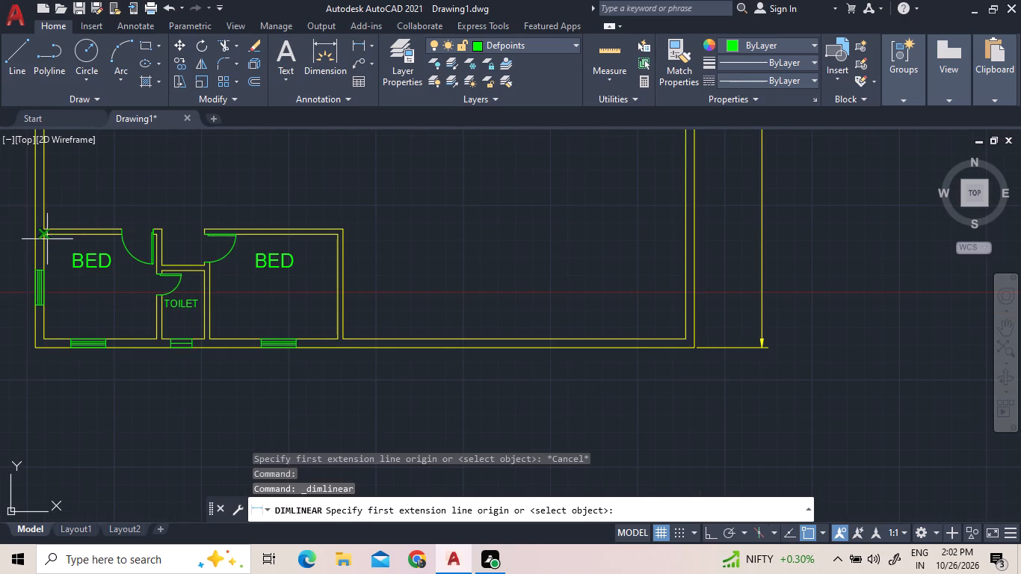
drag(46, 235, 44, 247)
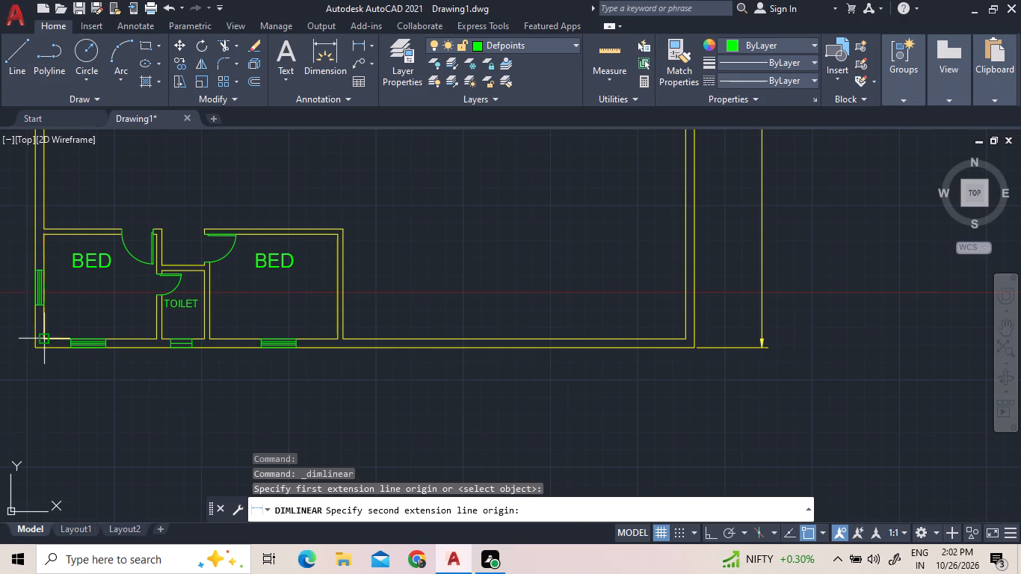
click(47, 340)
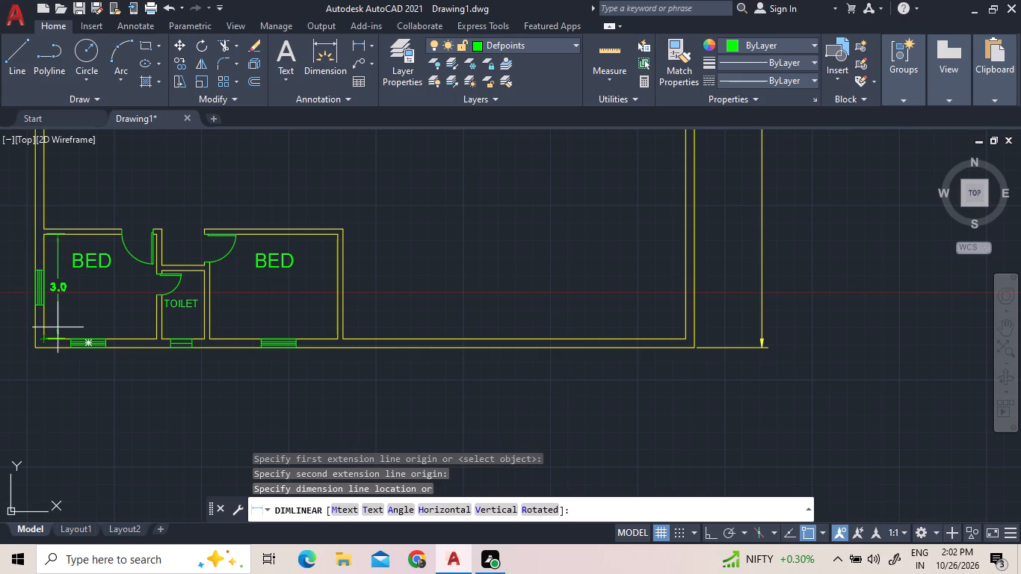
click(58, 327)
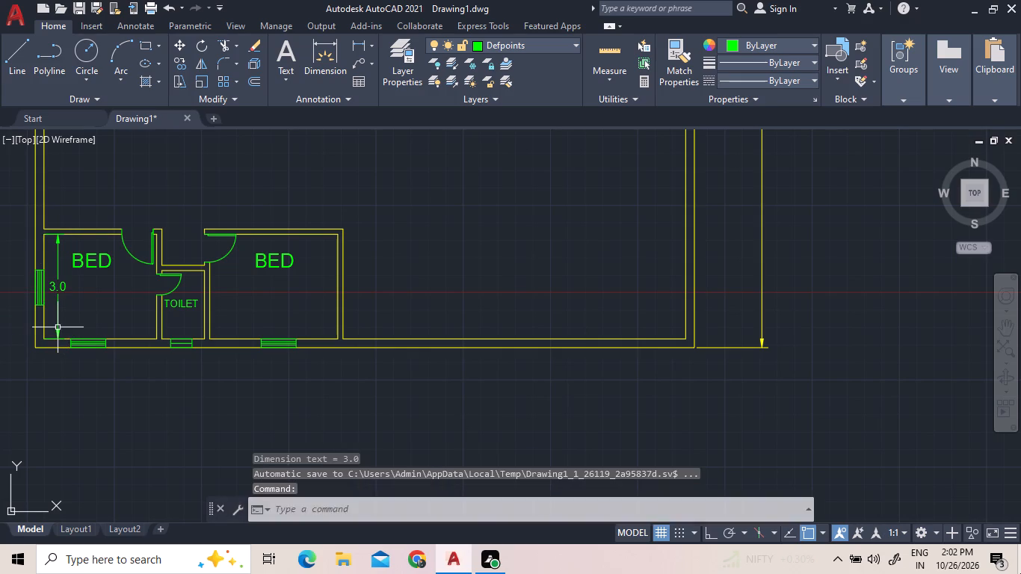
Add a horizontal linear dimension for the lower-left bedroom's inner width, placed just above its bottom wall.
click(354, 47)
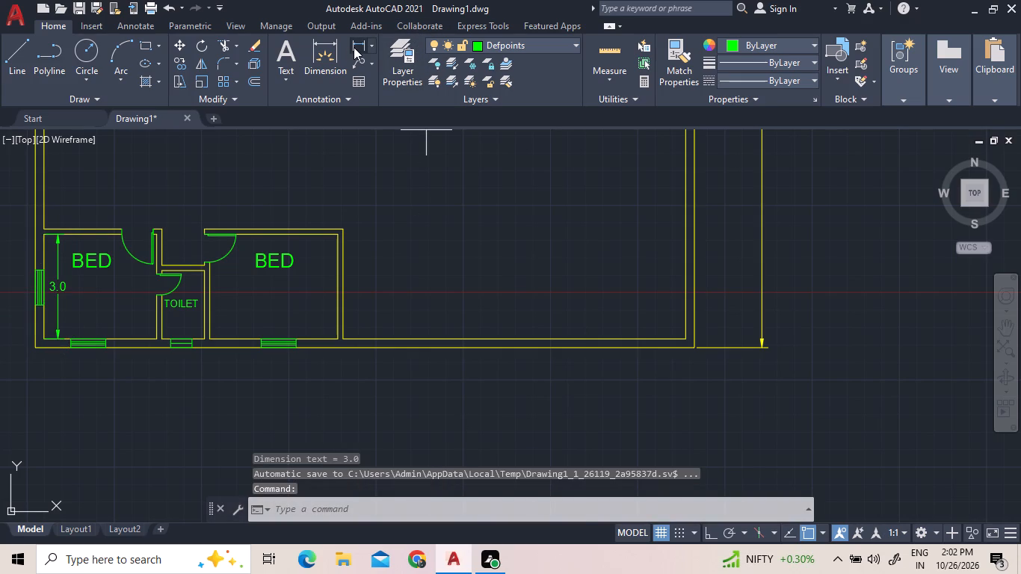
drag(45, 336, 55, 339)
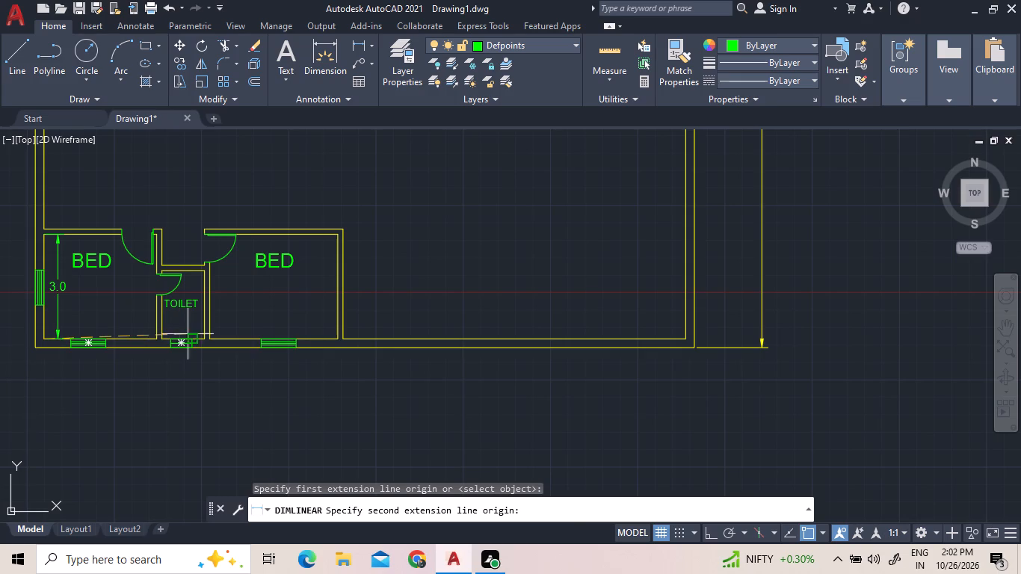
click(155, 341)
click(156, 321)
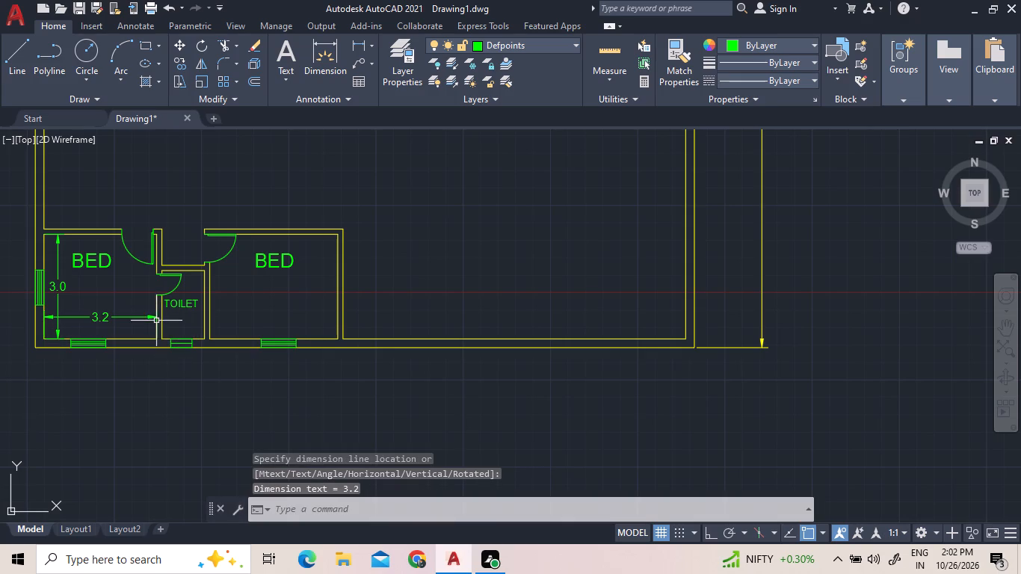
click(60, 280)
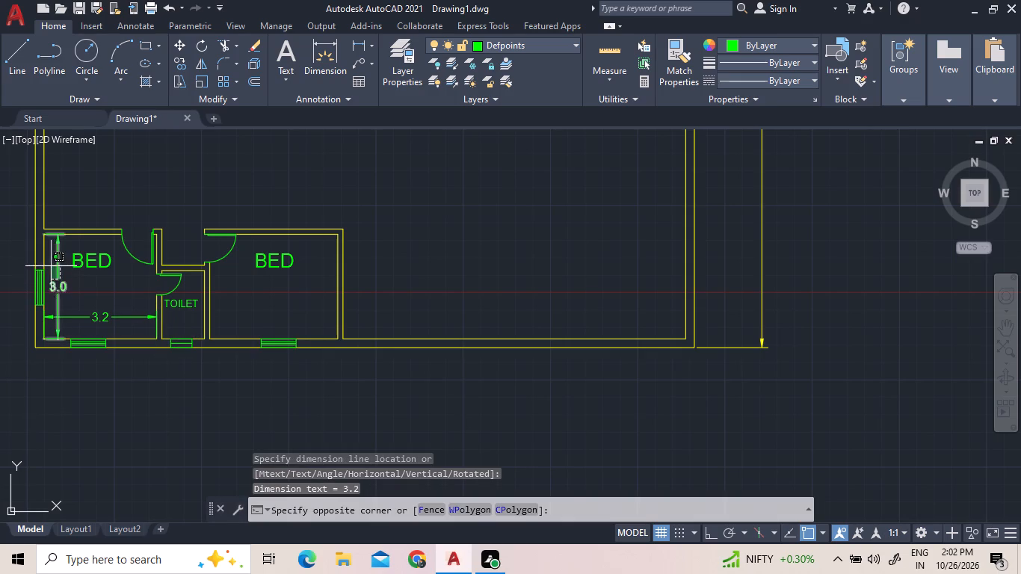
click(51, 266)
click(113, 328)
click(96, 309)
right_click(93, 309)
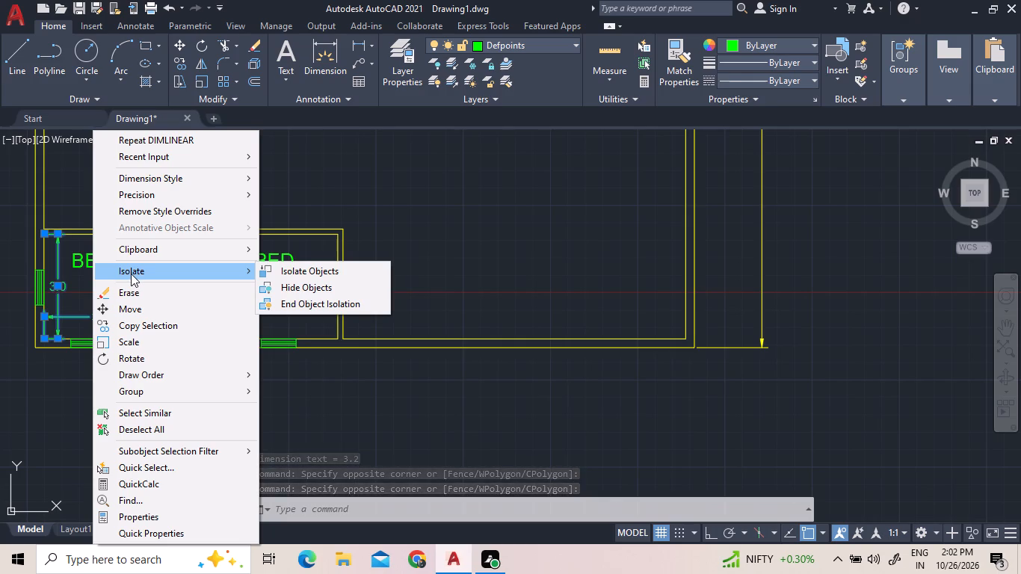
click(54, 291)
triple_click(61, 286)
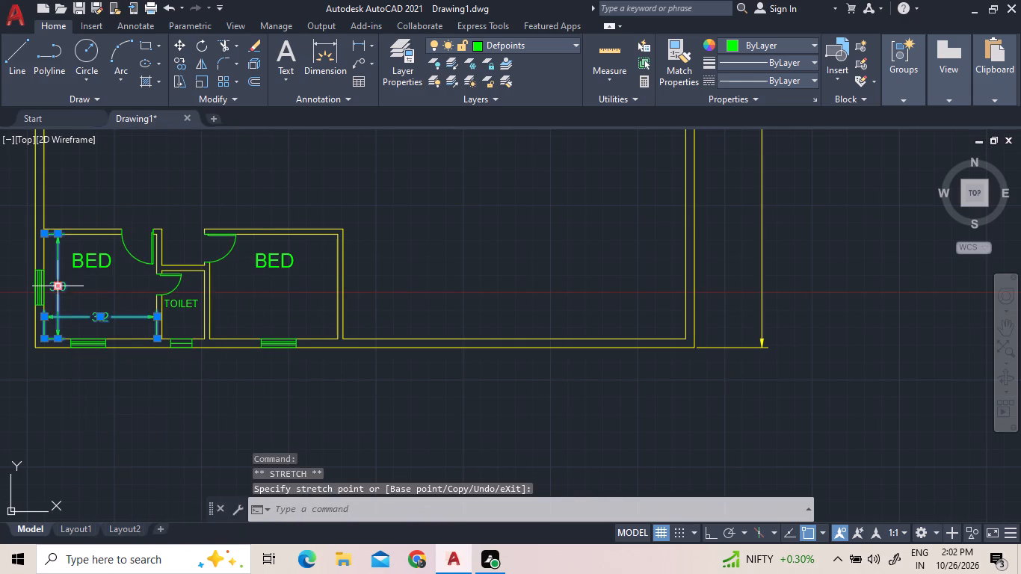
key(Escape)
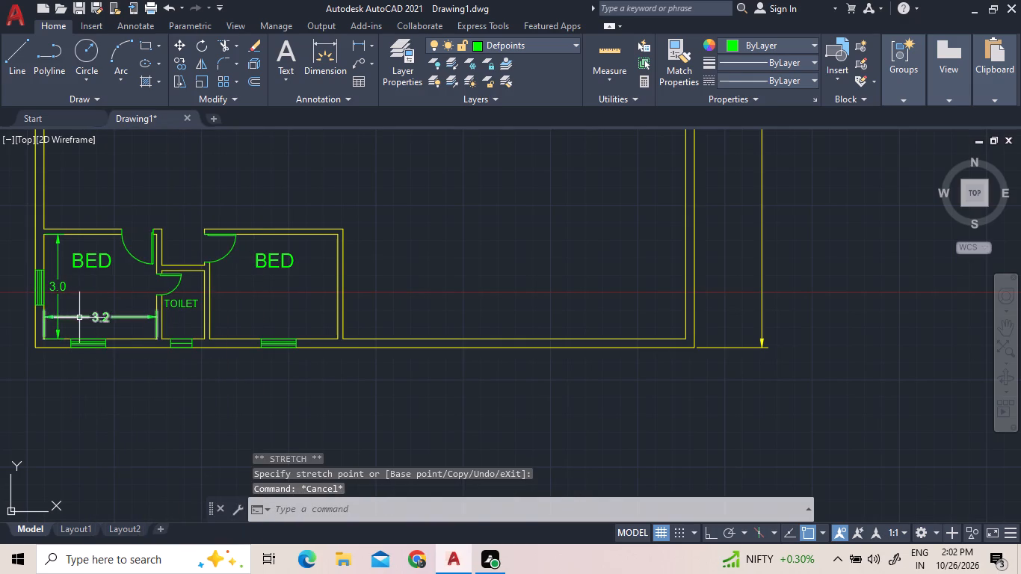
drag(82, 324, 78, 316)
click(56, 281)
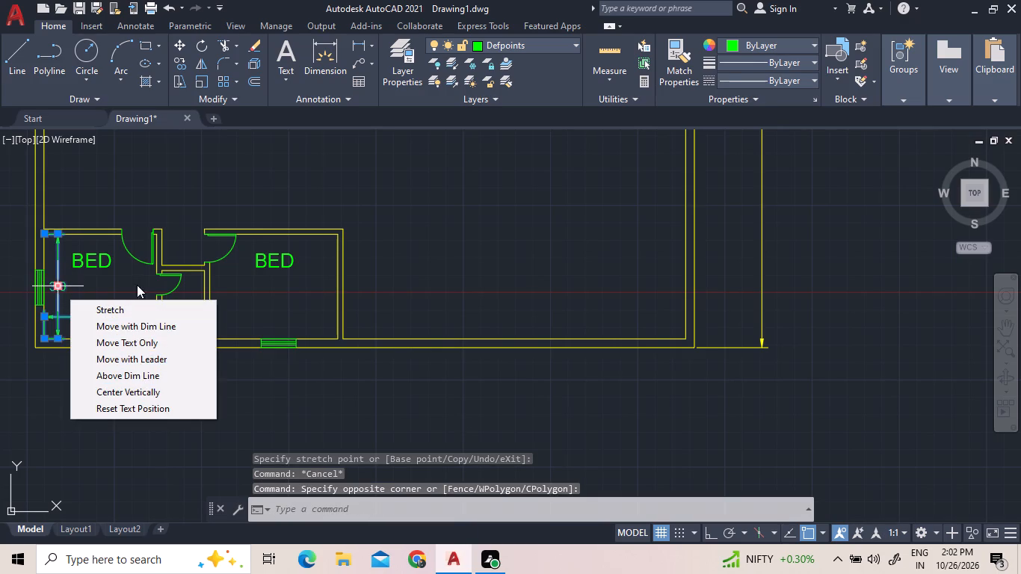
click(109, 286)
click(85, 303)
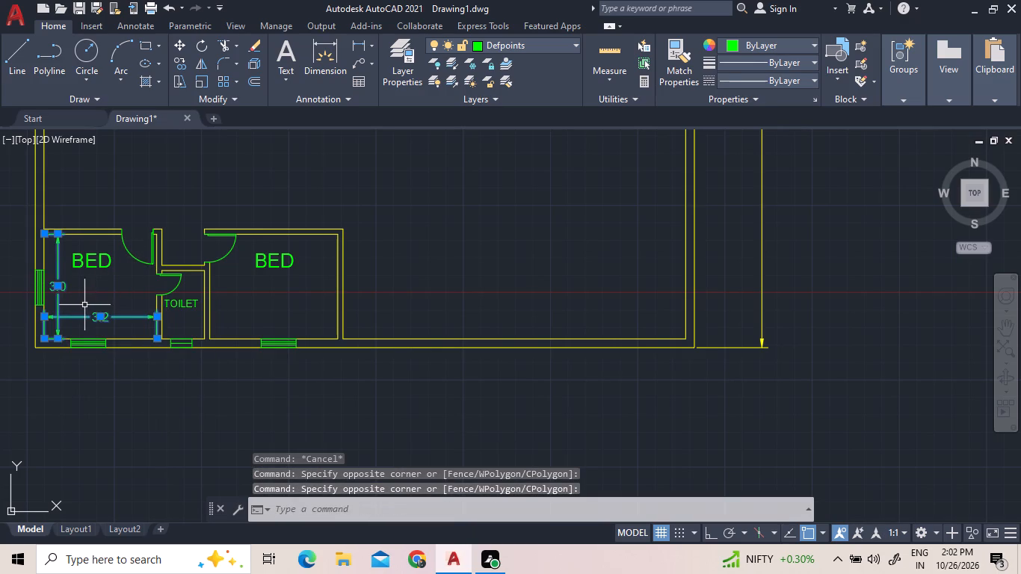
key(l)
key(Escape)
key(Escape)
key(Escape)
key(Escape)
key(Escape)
Create a new layer named DIMENSION and make it the current layer.
text(LA)
key(Return)
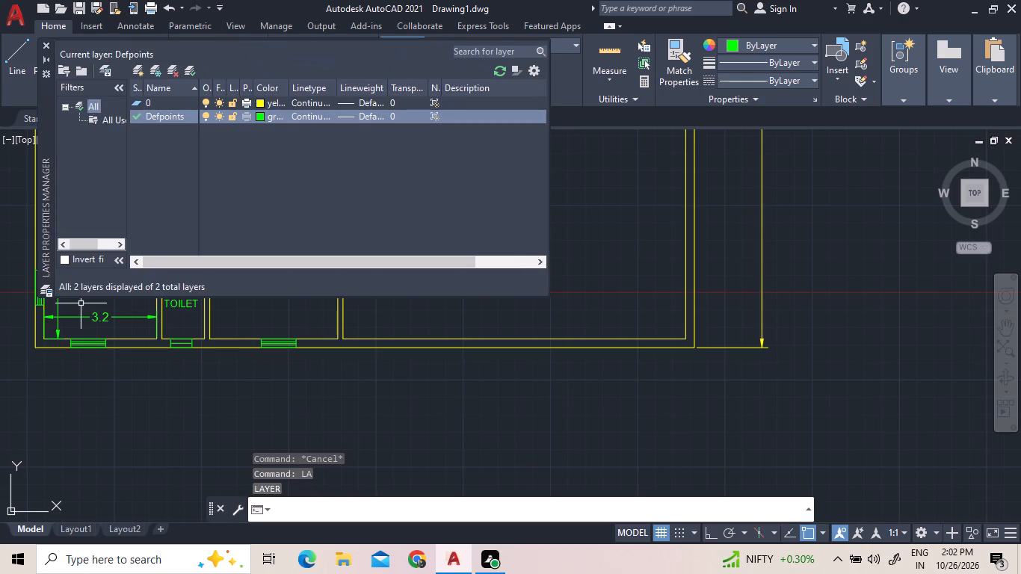
click(133, 70)
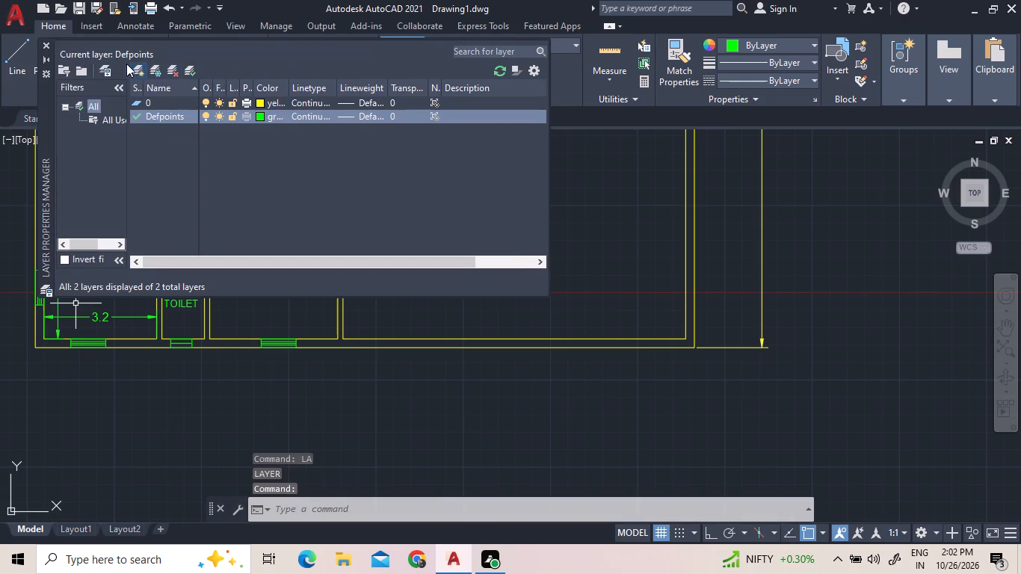
key(d)
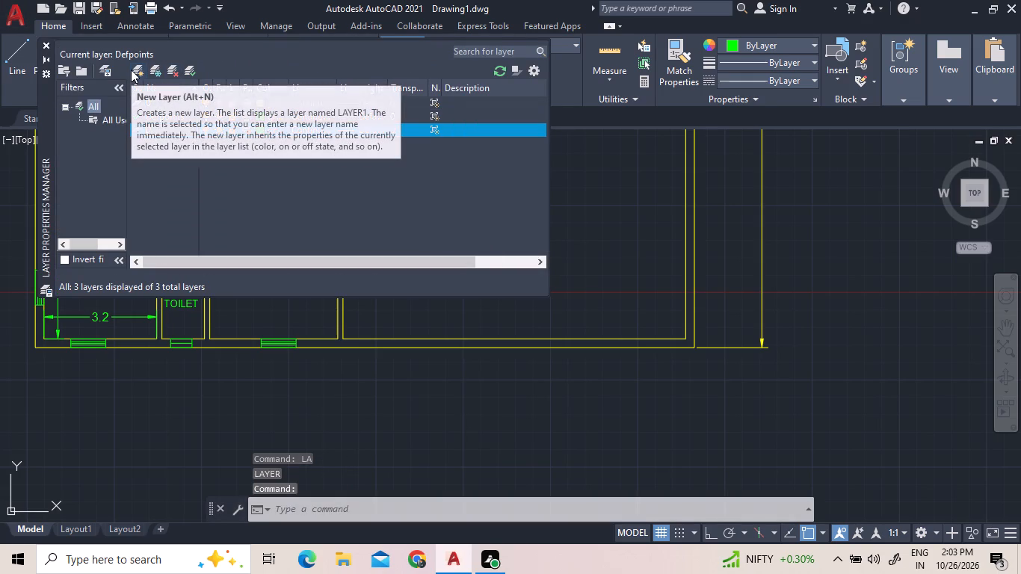
text(IMENS)
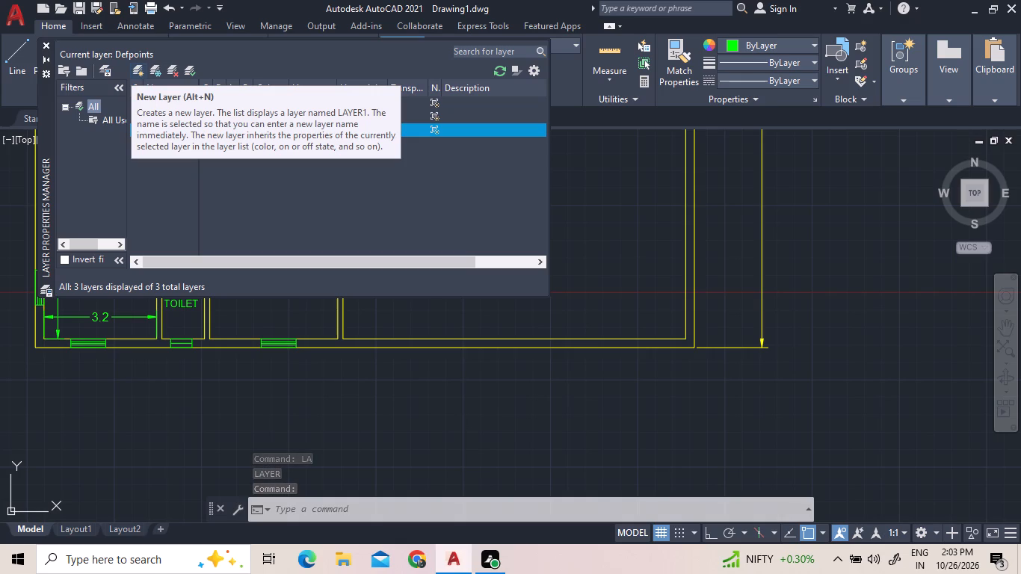
key(i)
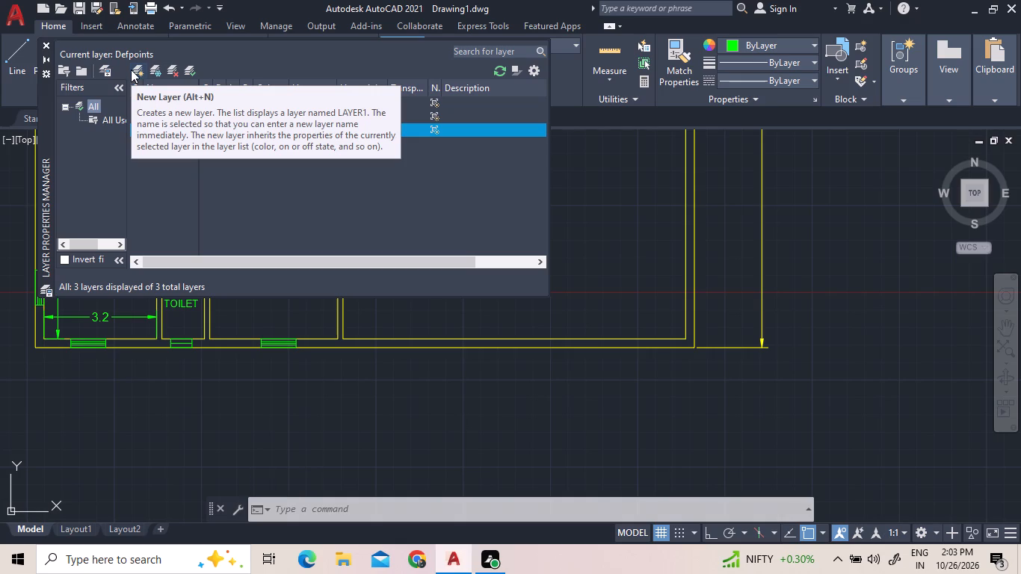
key(BackSpace)
text(SION)
key(Return)
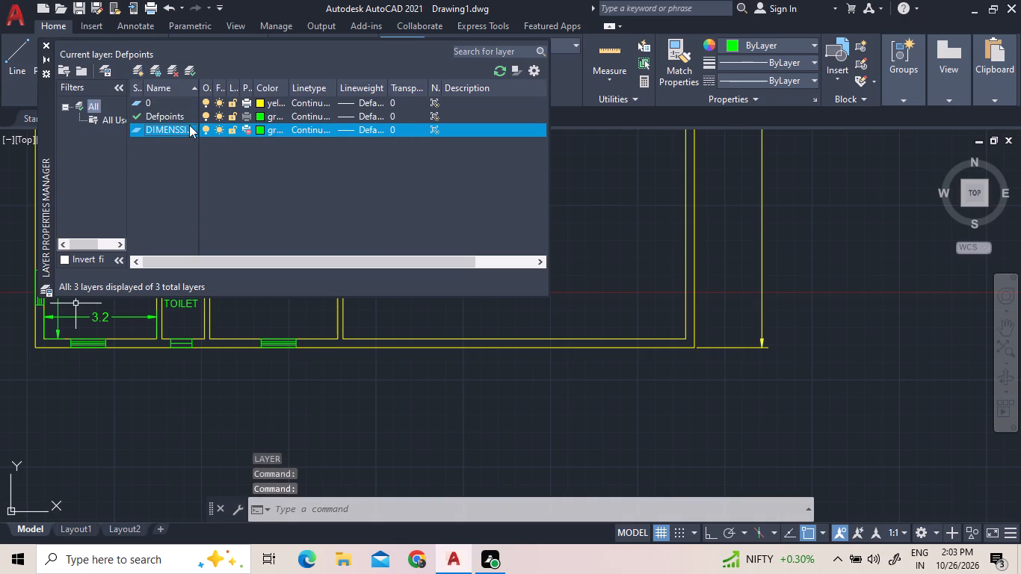
triple_click(183, 131)
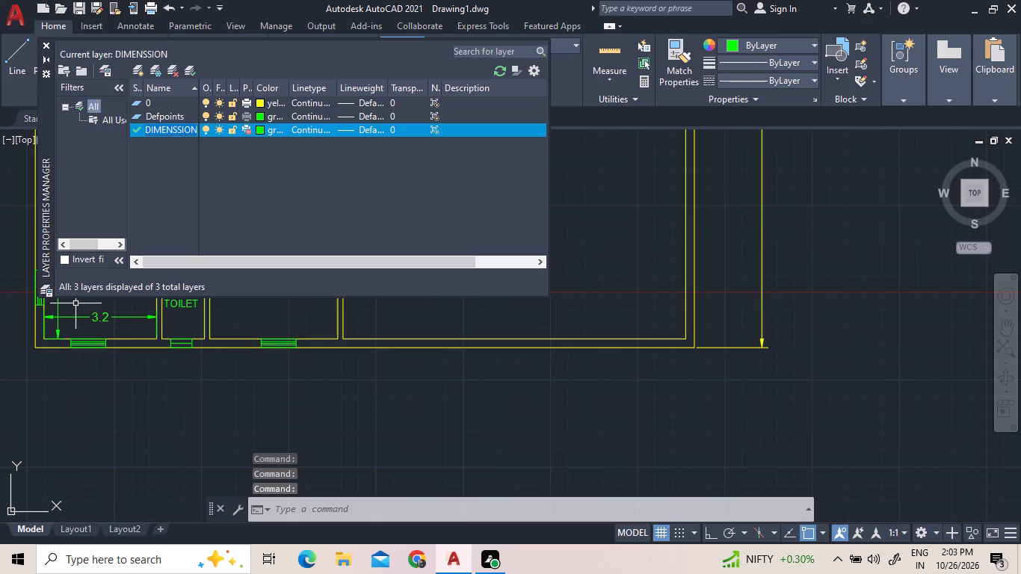
click(185, 126)
click(182, 127)
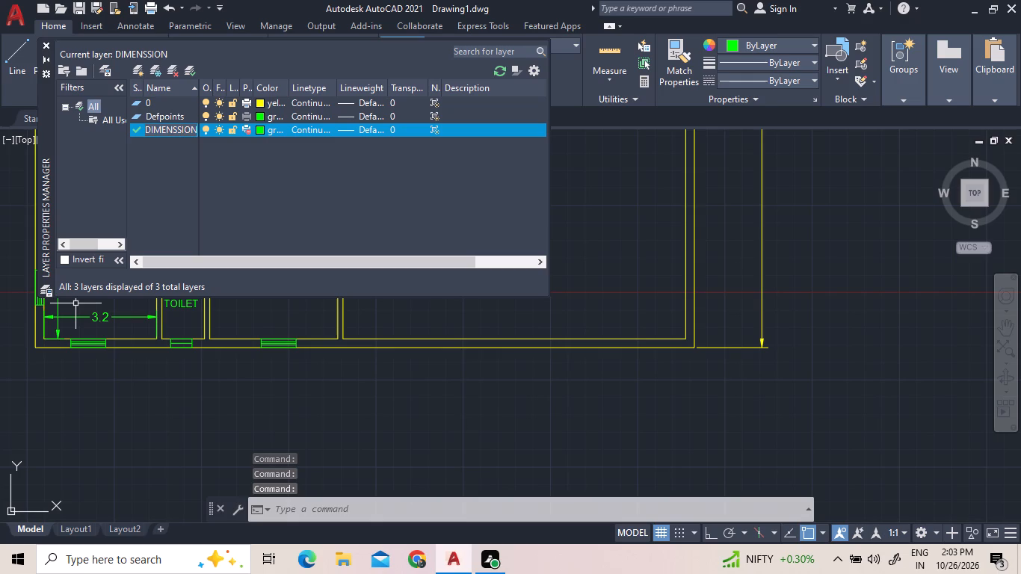
key(BackSpace)
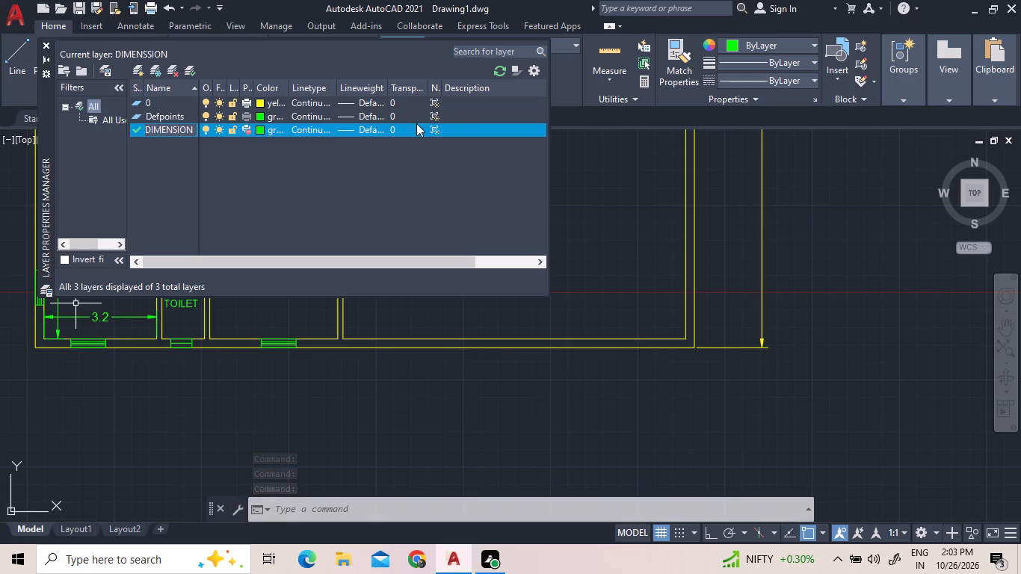
Set the DIMENSION layer's colour to magenta and close the layer manager.
click(256, 130)
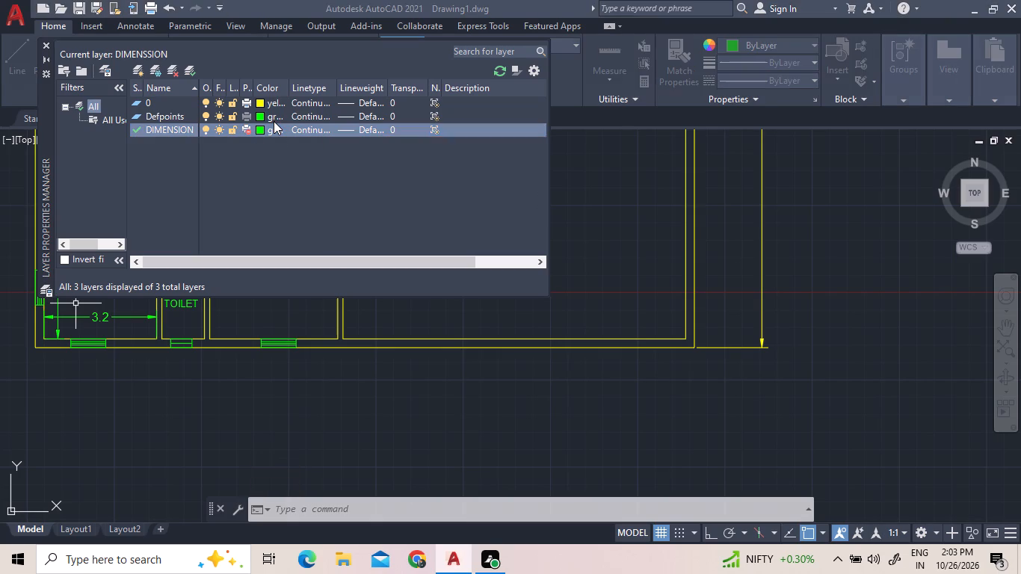
click(465, 315)
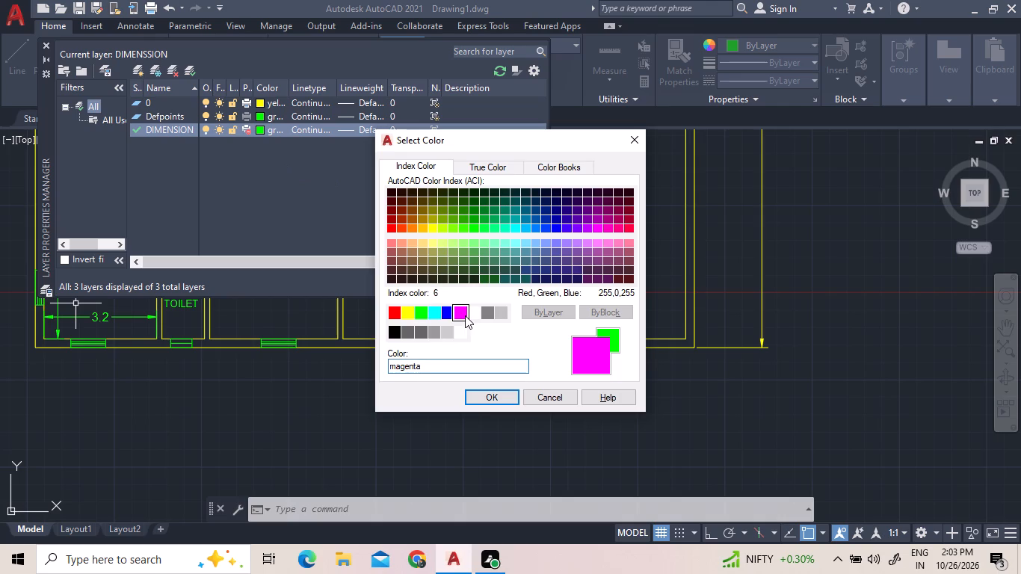
click(479, 407)
click(484, 404)
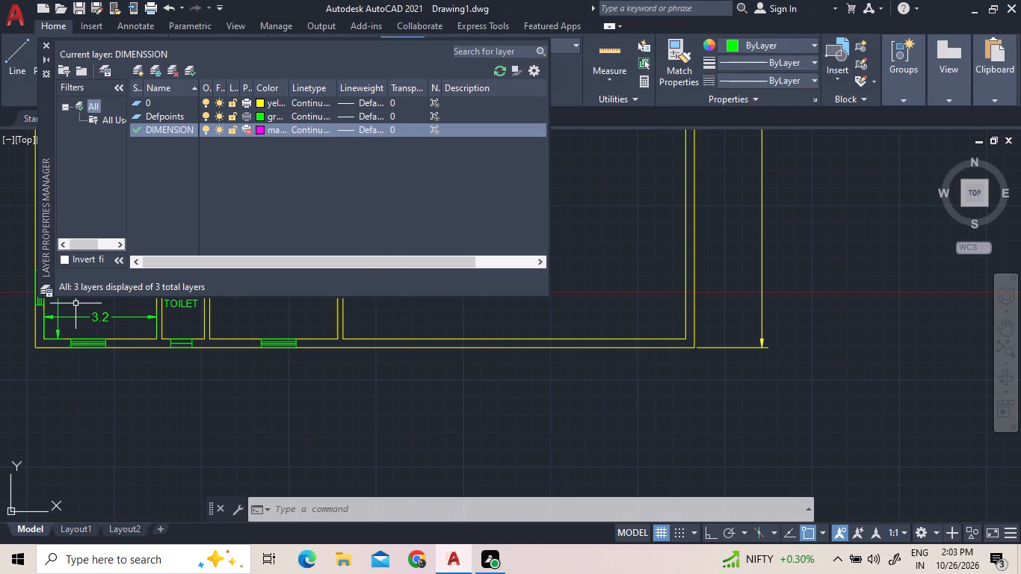
click(52, 43)
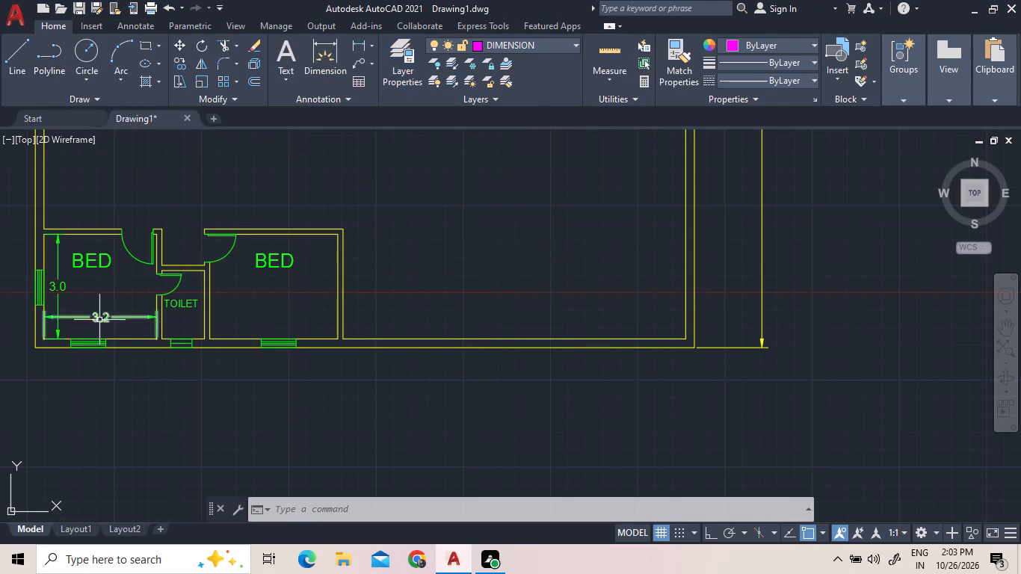
Move the lower-left bedroom's vertical and horizontal dimensions to the DIMENSION layer.
click(92, 329)
click(54, 286)
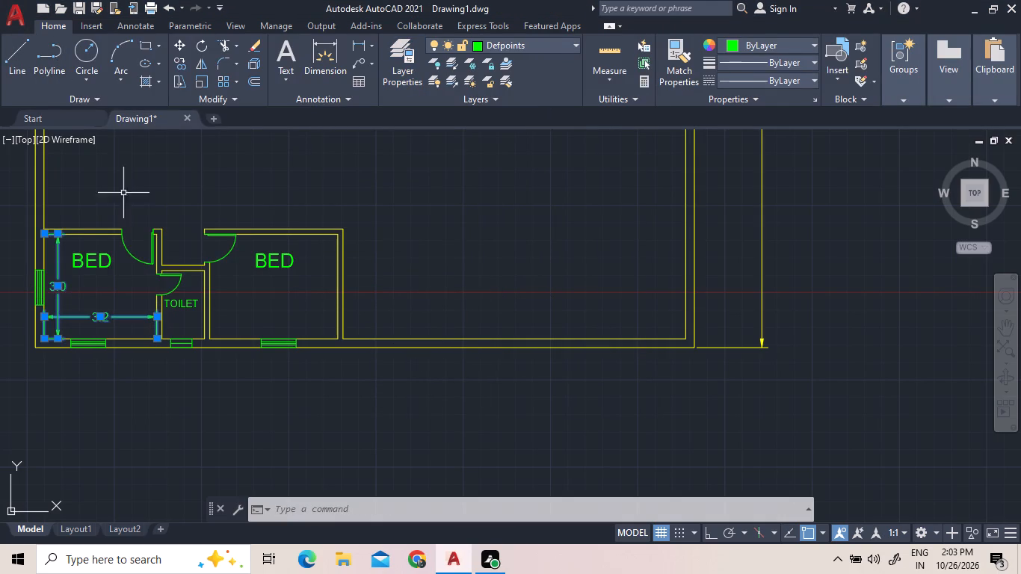
click(481, 44)
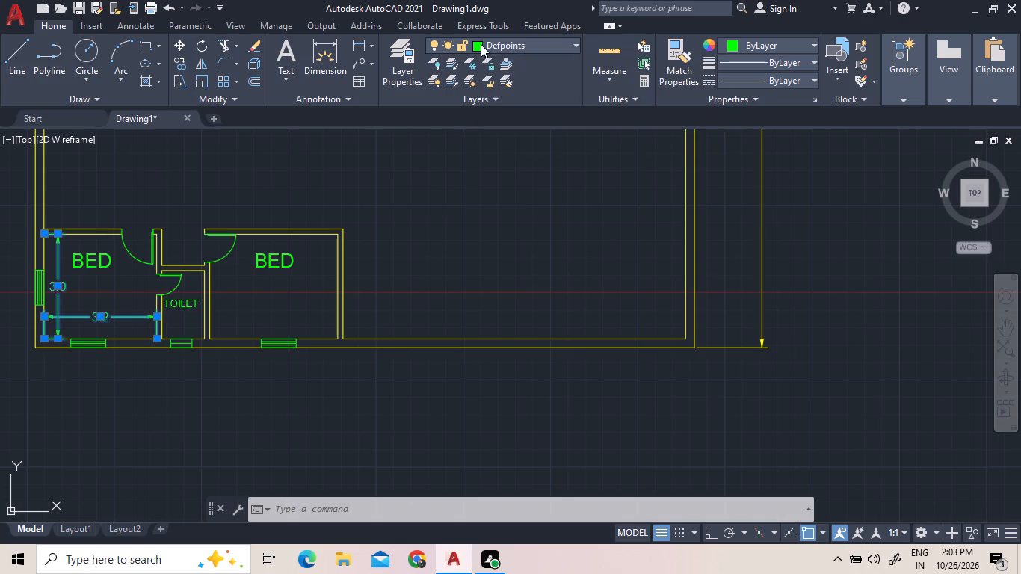
click(484, 95)
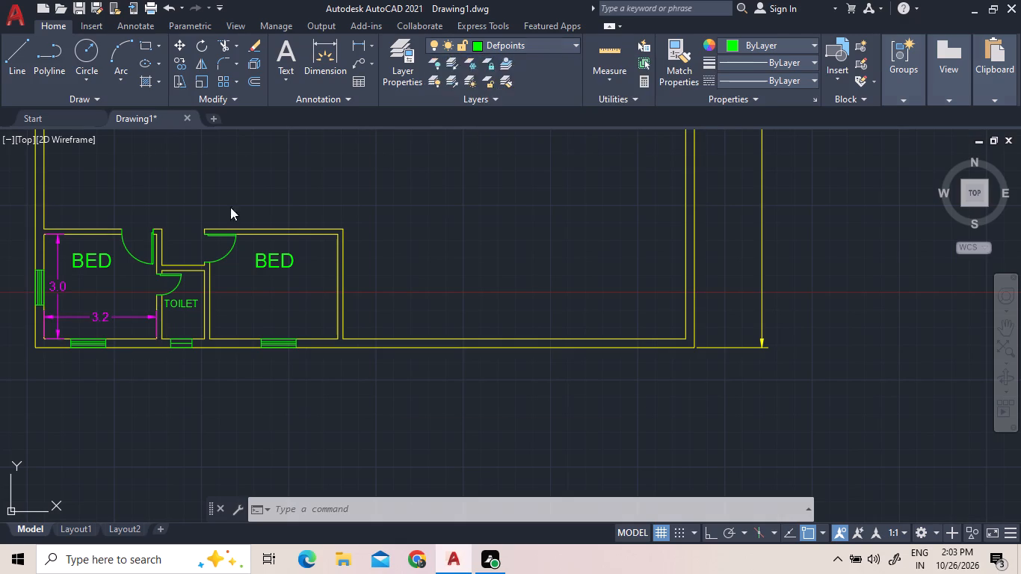
click(498, 389)
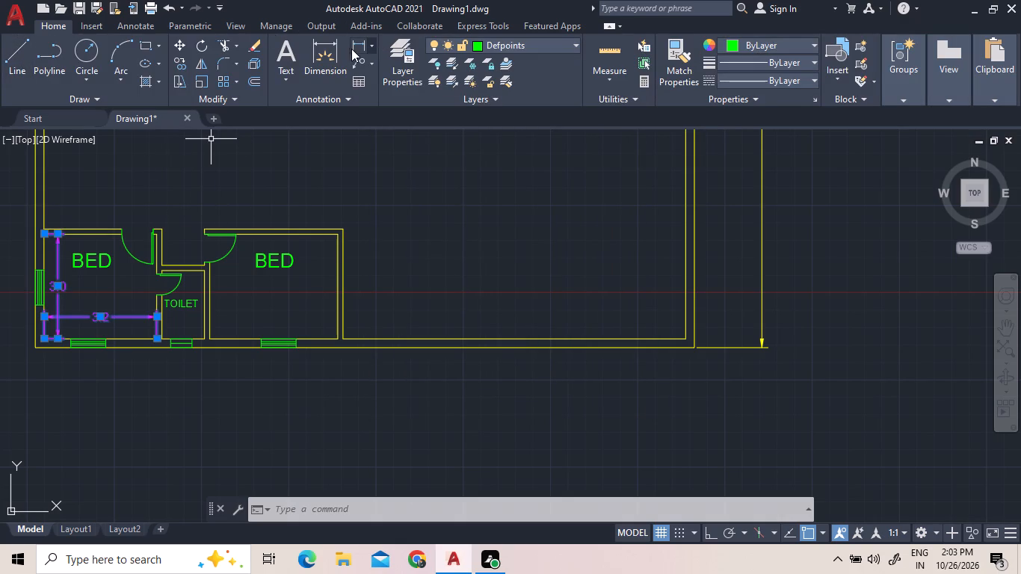
Add a vertical linear dimension inside the toilet, along its right wall from inner corner to inner corner.
click(360, 41)
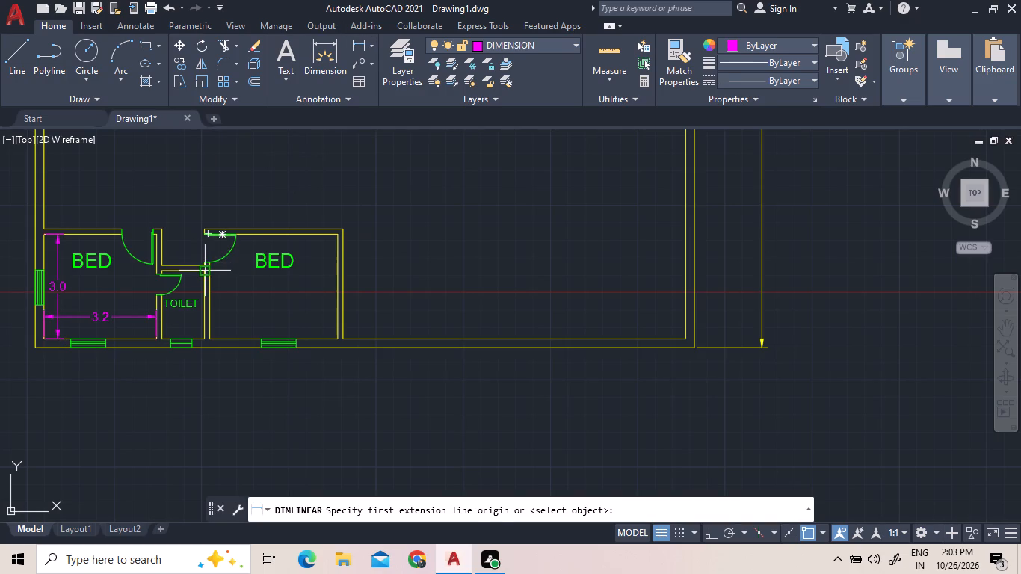
click(202, 274)
click(208, 342)
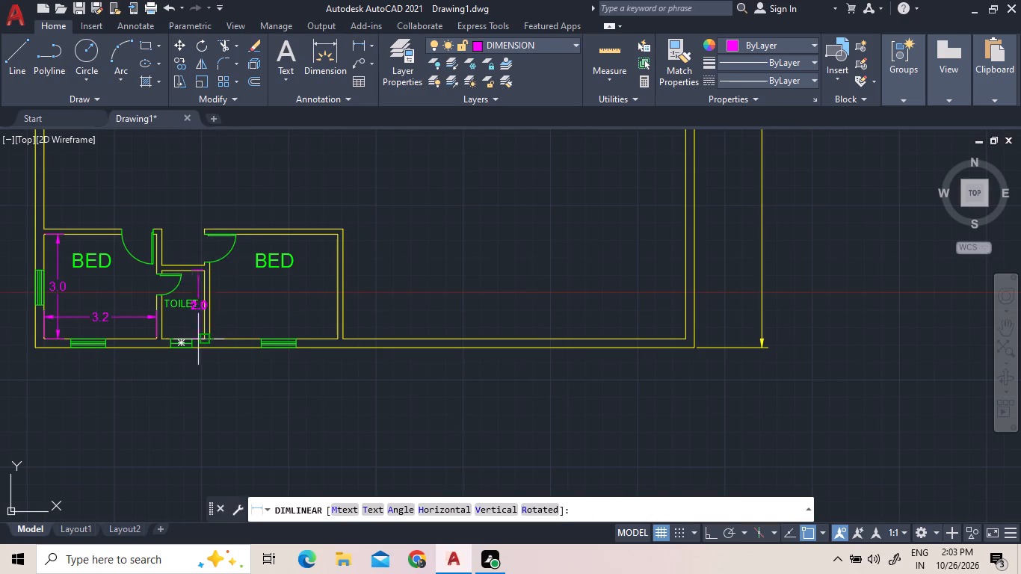
scroll(193, 334, up, 4)
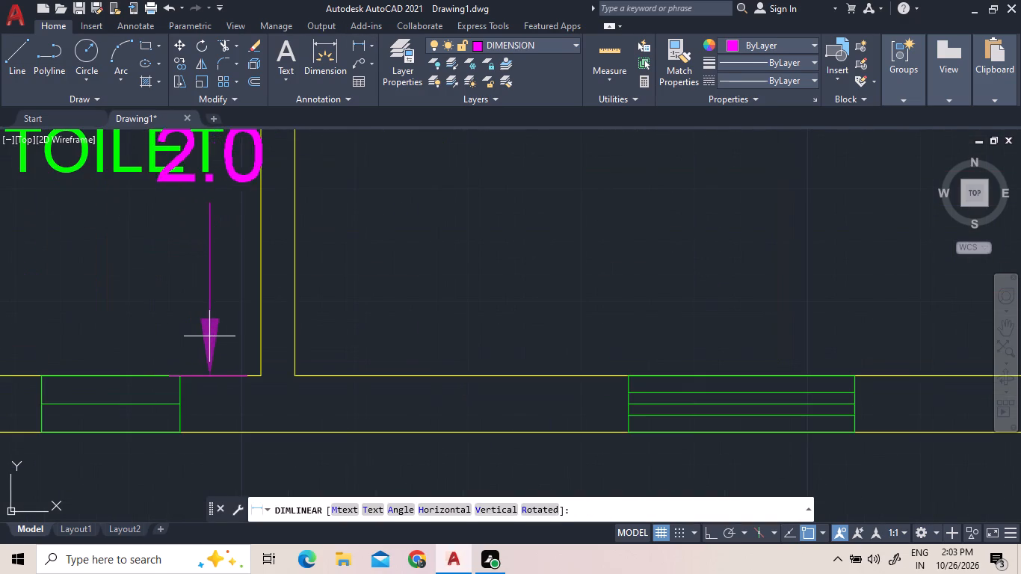
click(233, 340)
scroll(235, 346, down, 4)
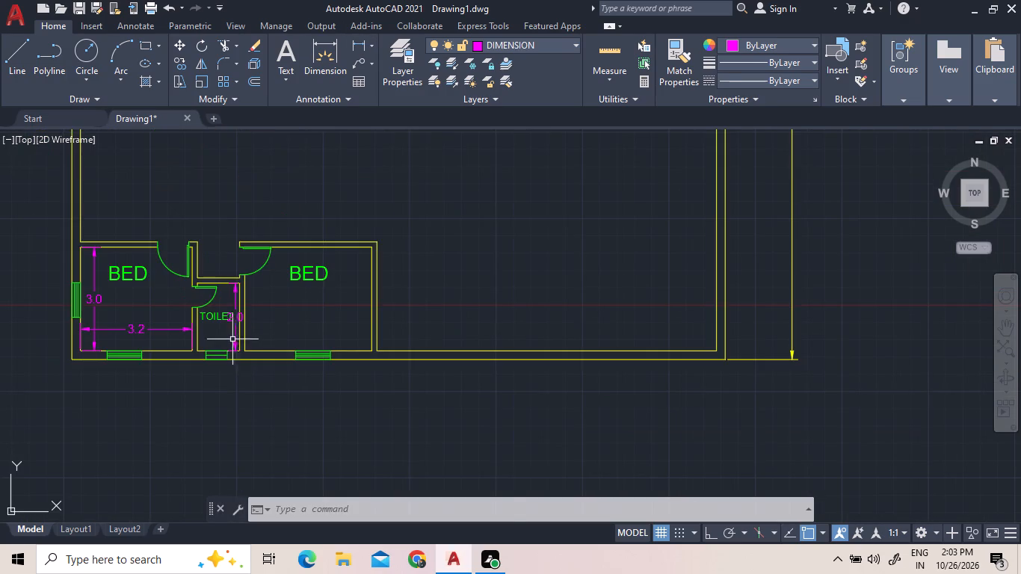
Add a horizontal linear dimension for the toilet's inner width, placed just above its bottom wall.
scroll(239, 320, up, 2)
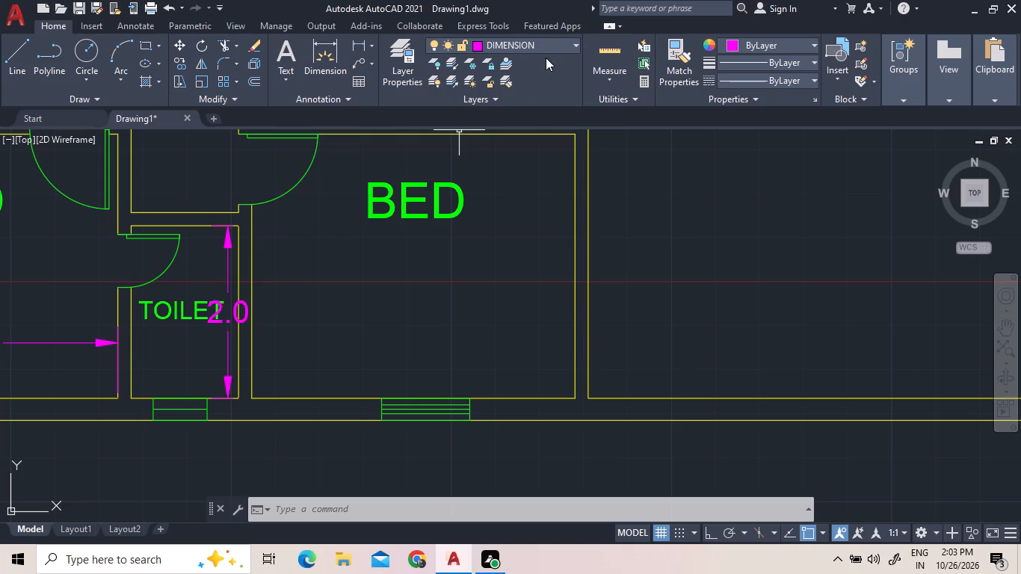
double_click(354, 37)
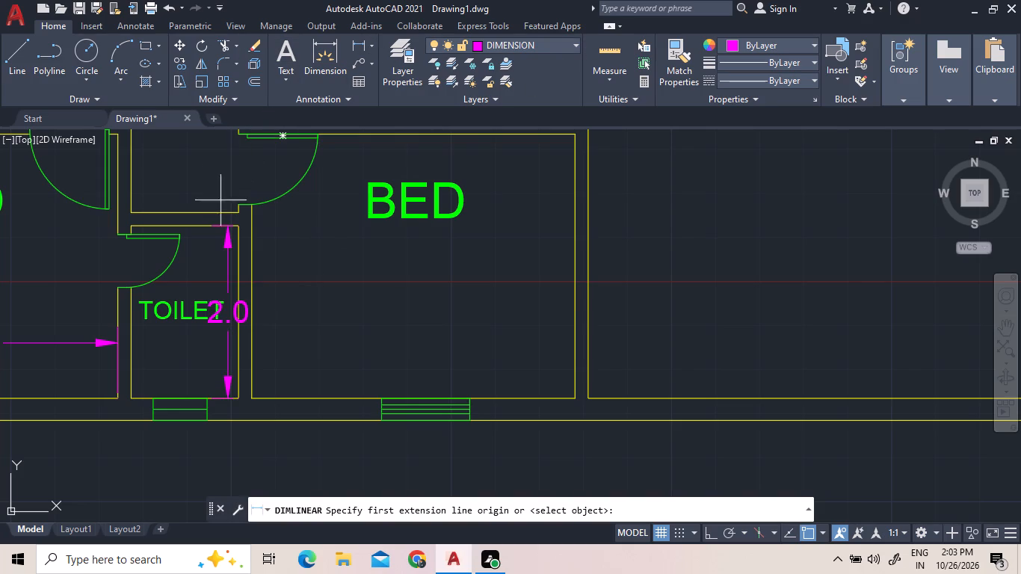
click(132, 395)
click(235, 400)
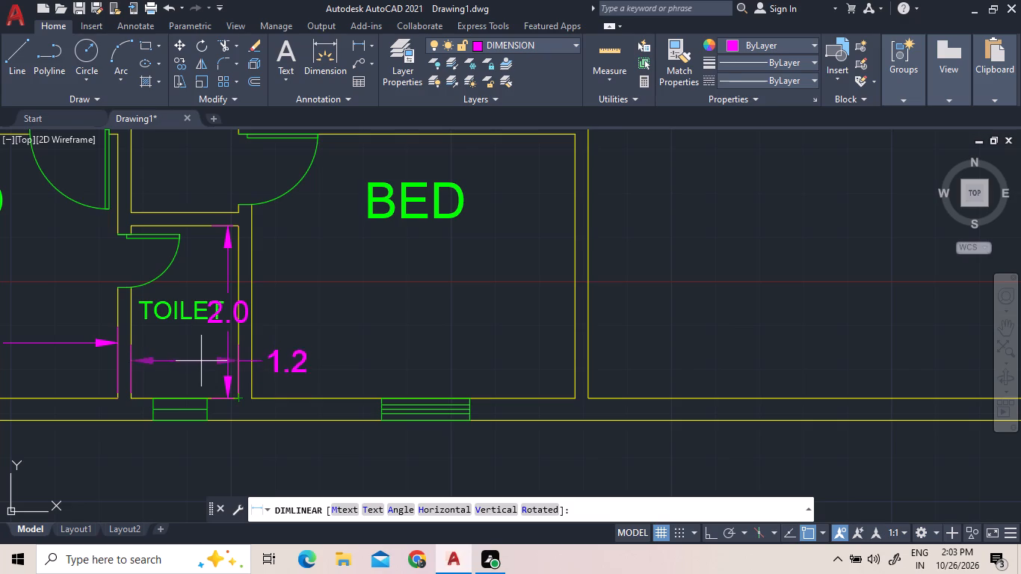
click(183, 363)
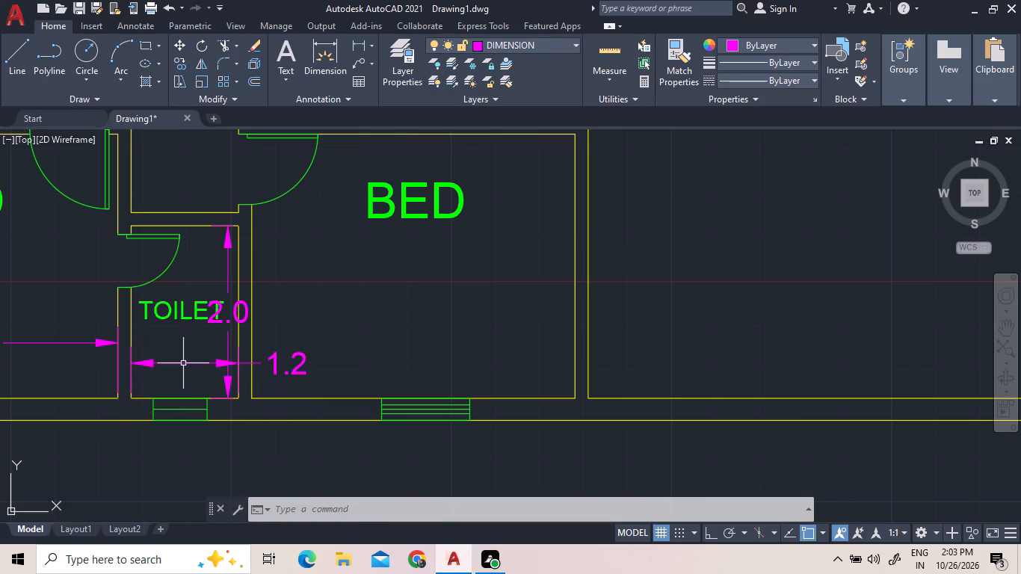
scroll(162, 368, down, 1)
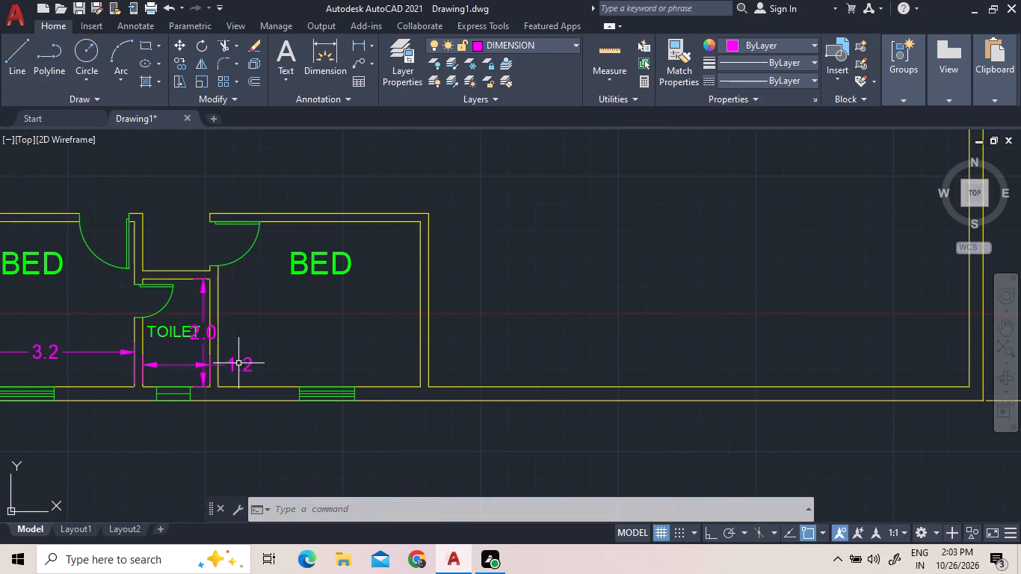
click(234, 365)
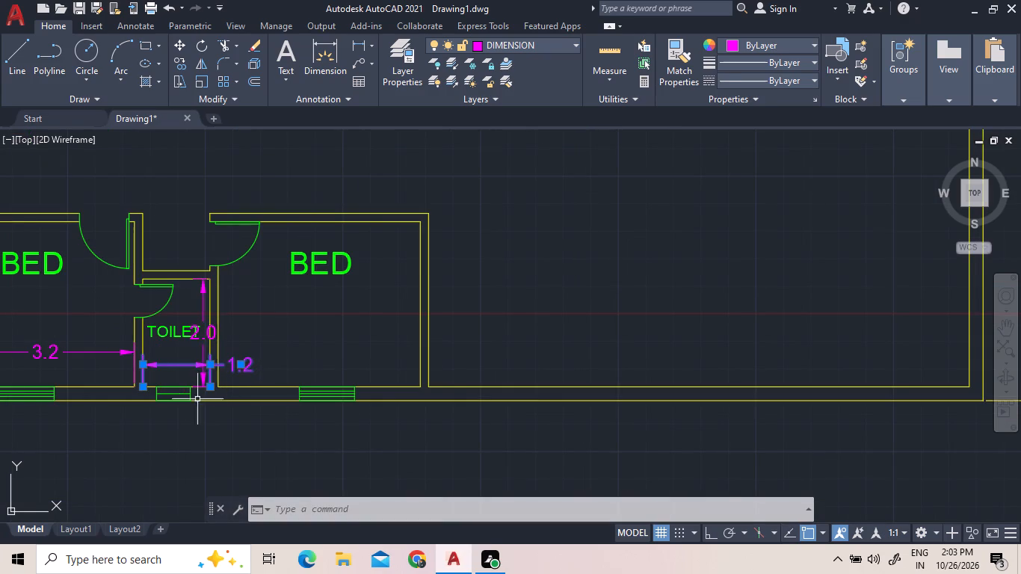
key(Escape)
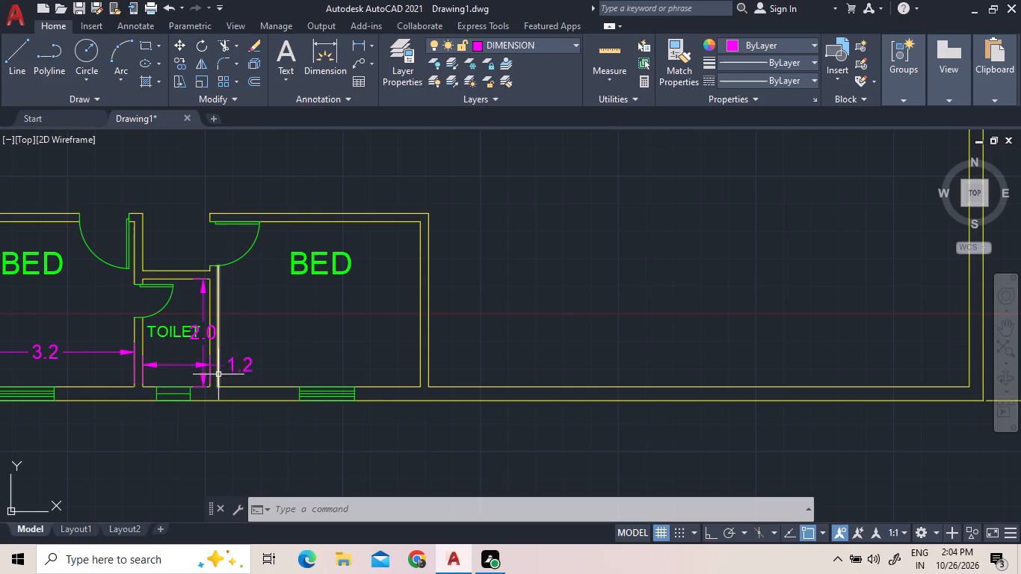
Add a vertical linear dimension inside the second bedroom, along its right wall from inner corner to inner corner.
click(354, 50)
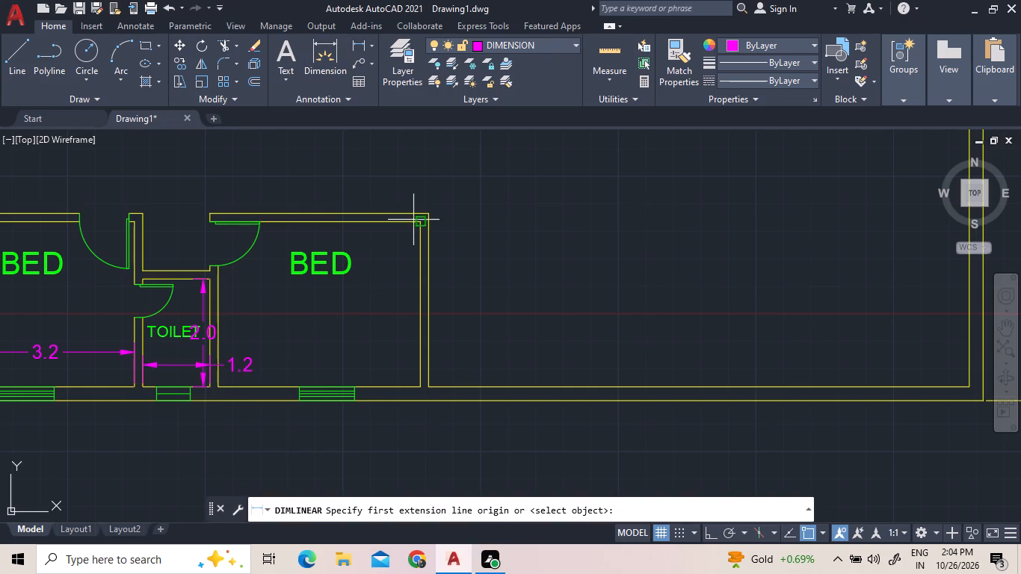
click(421, 221)
click(418, 392)
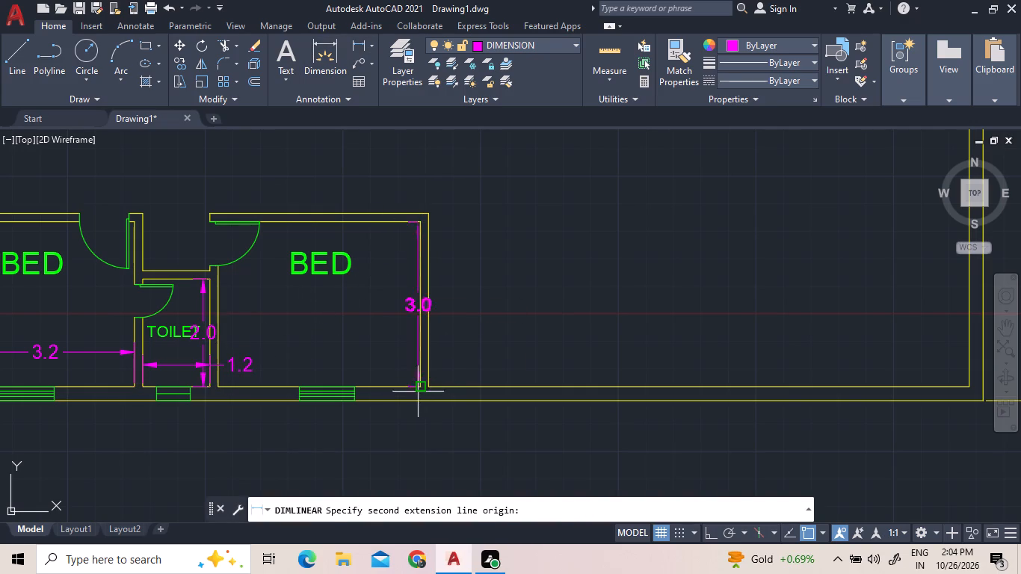
click(401, 386)
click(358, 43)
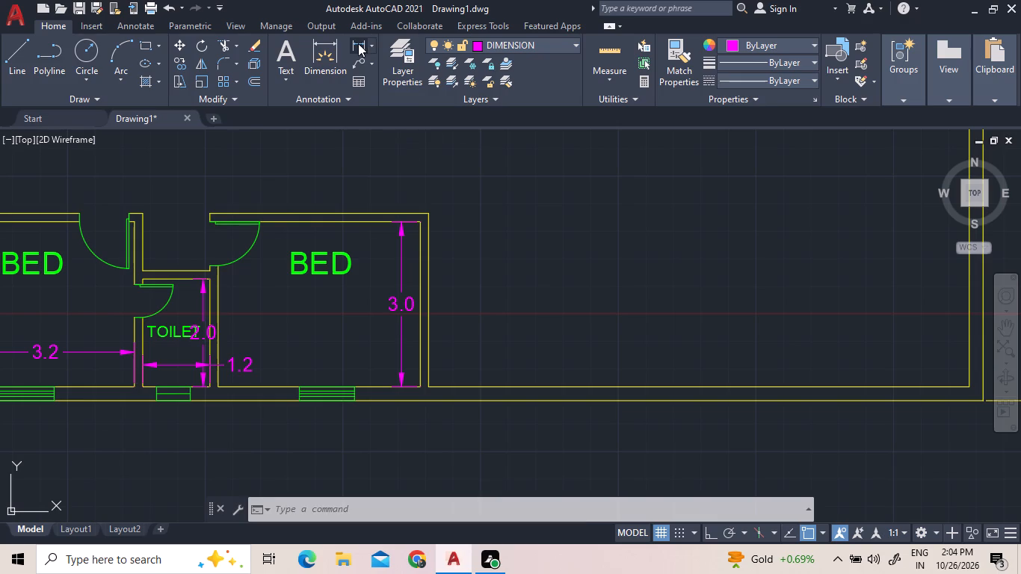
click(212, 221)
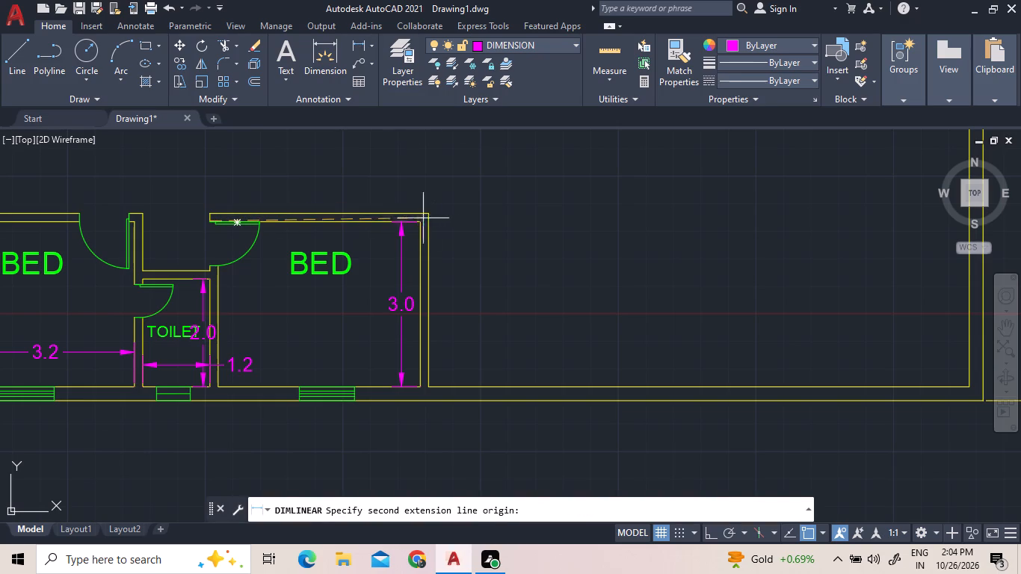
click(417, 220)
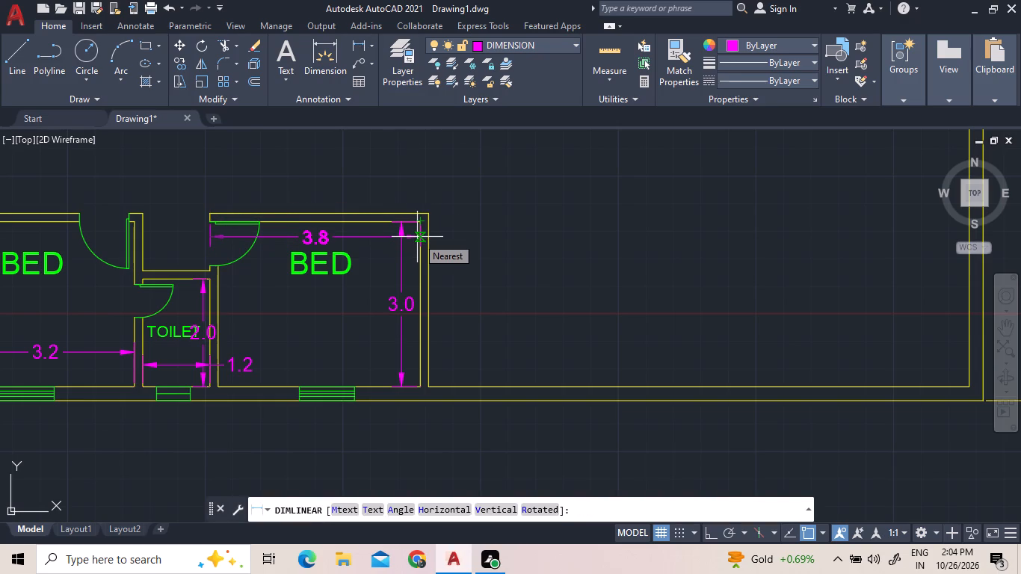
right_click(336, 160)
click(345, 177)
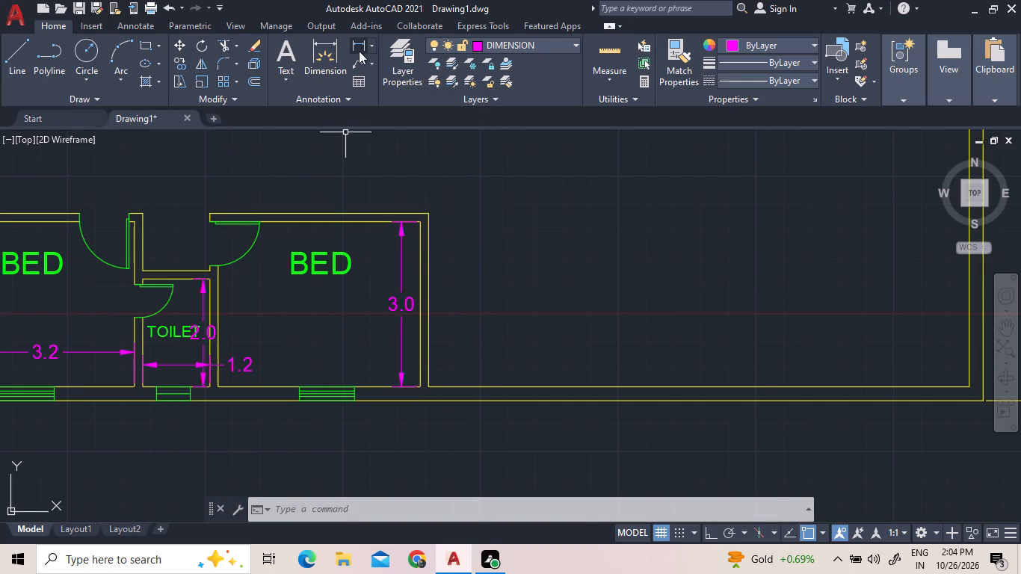
Add a horizontal linear dimension for the second bedroom's inner width, corner to corner, placed inside the room above its bottom wall.
click(358, 49)
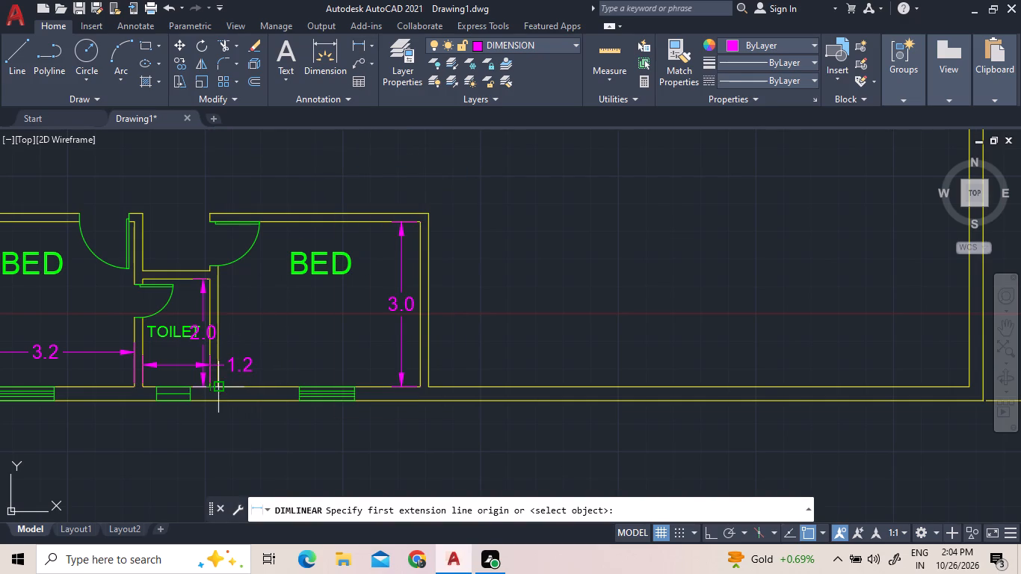
click(222, 386)
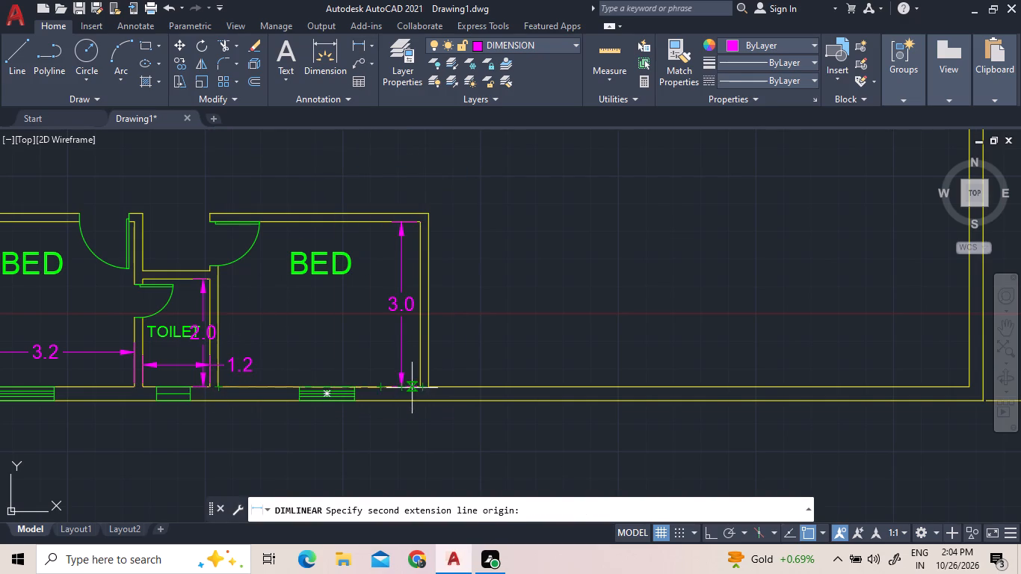
click(422, 385)
click(420, 345)
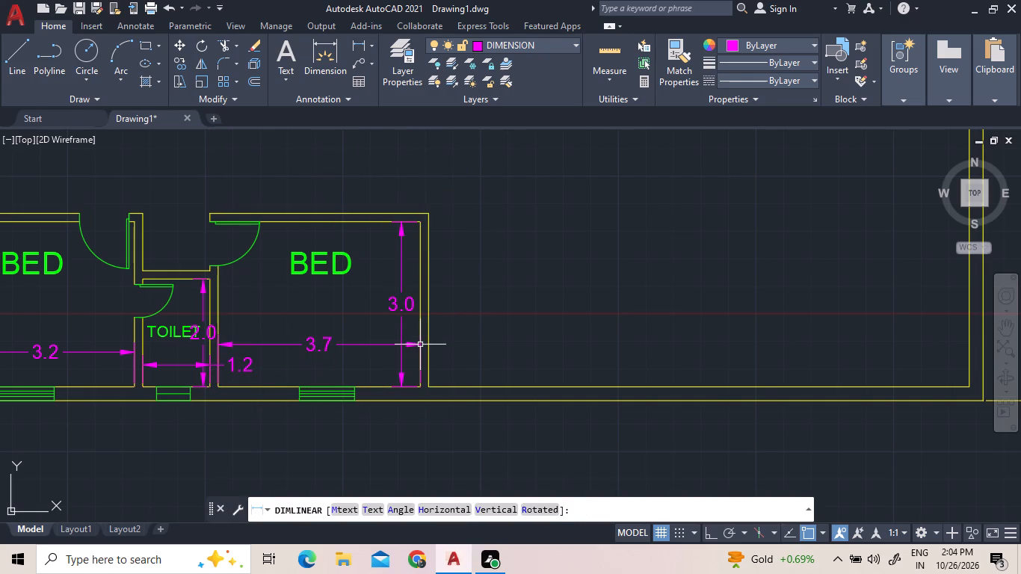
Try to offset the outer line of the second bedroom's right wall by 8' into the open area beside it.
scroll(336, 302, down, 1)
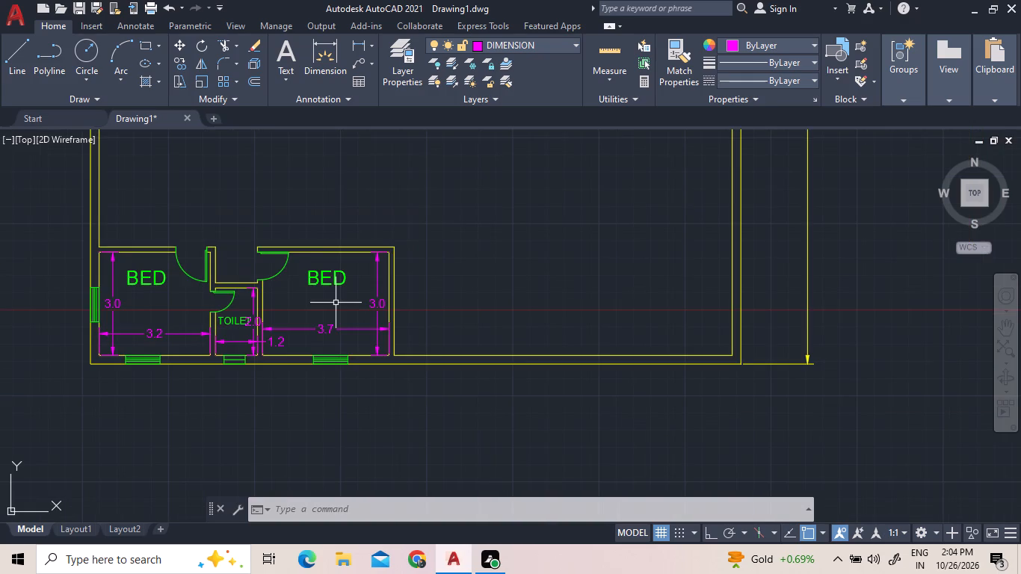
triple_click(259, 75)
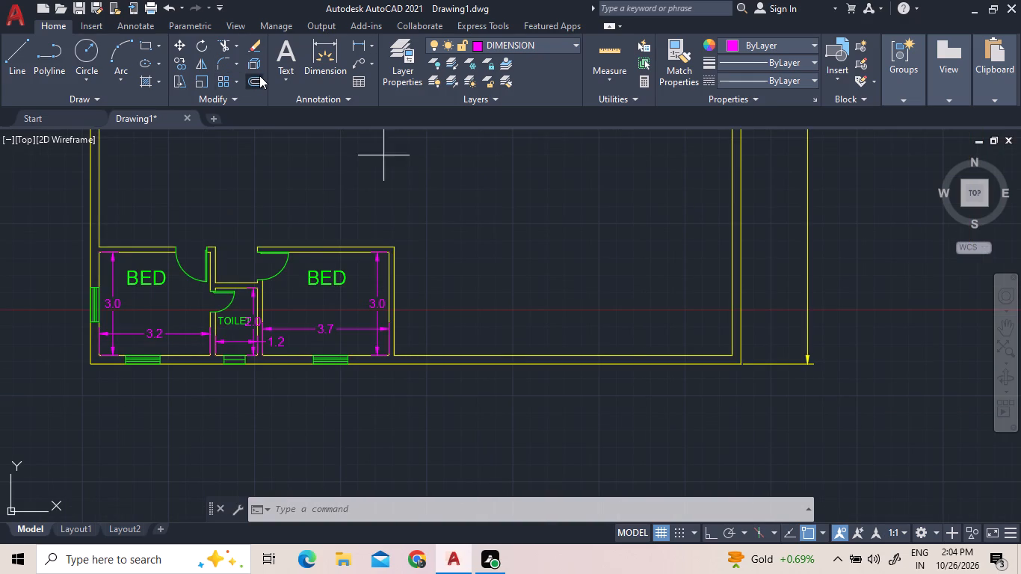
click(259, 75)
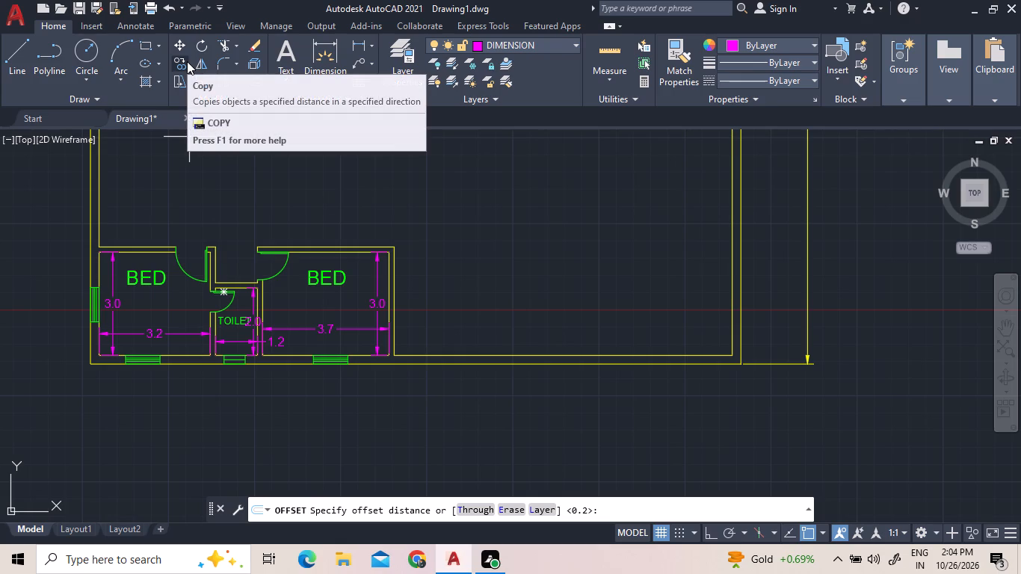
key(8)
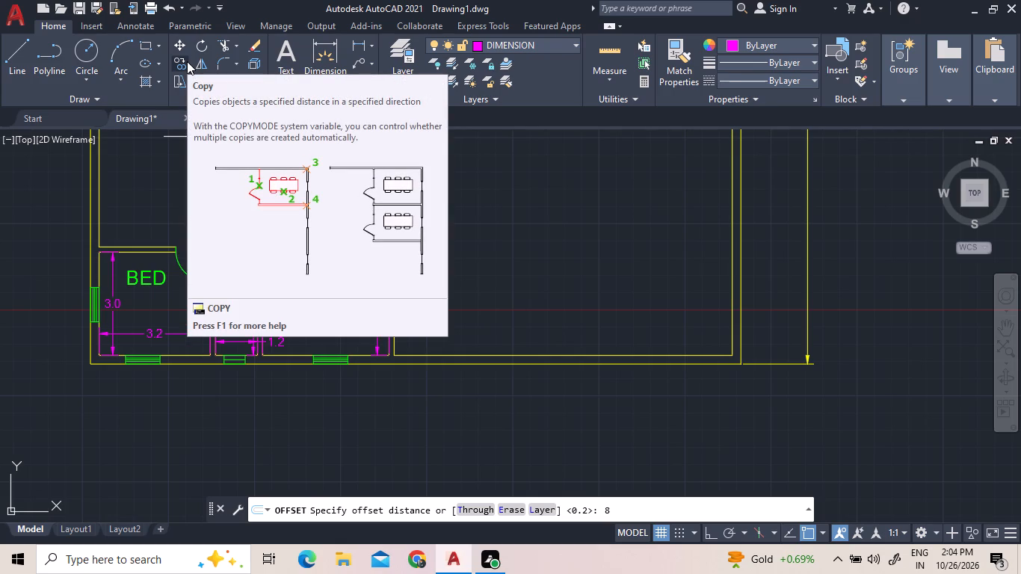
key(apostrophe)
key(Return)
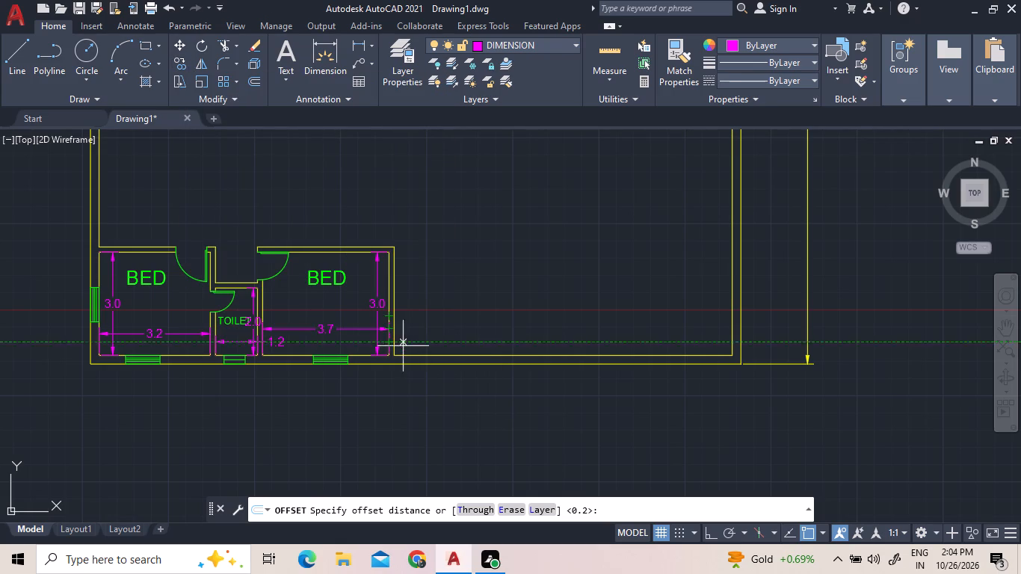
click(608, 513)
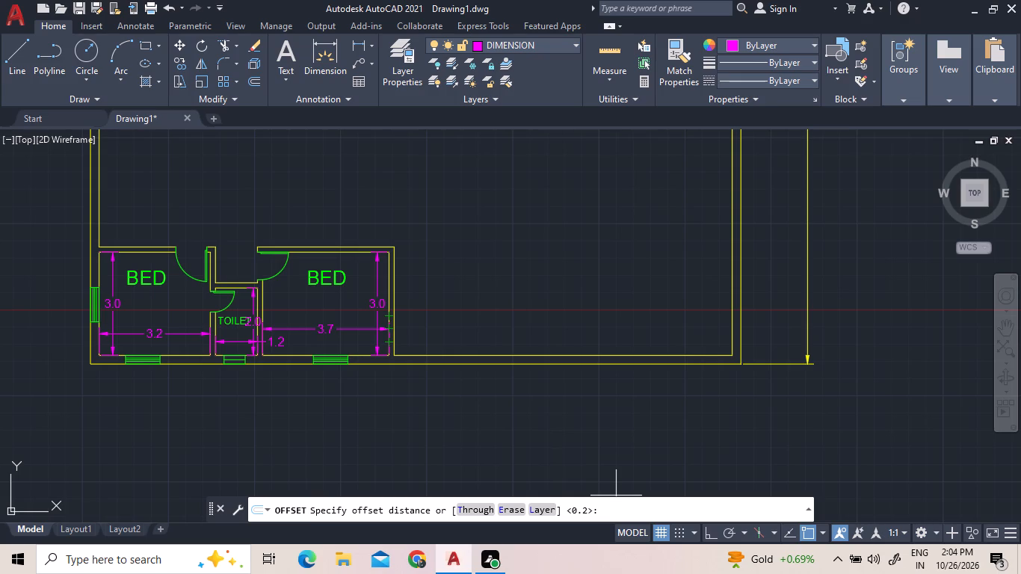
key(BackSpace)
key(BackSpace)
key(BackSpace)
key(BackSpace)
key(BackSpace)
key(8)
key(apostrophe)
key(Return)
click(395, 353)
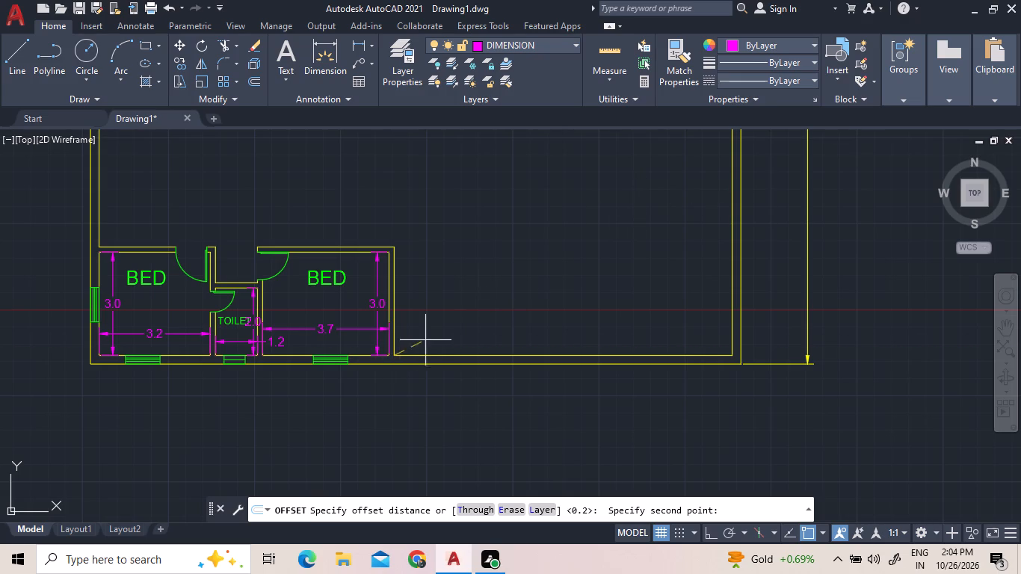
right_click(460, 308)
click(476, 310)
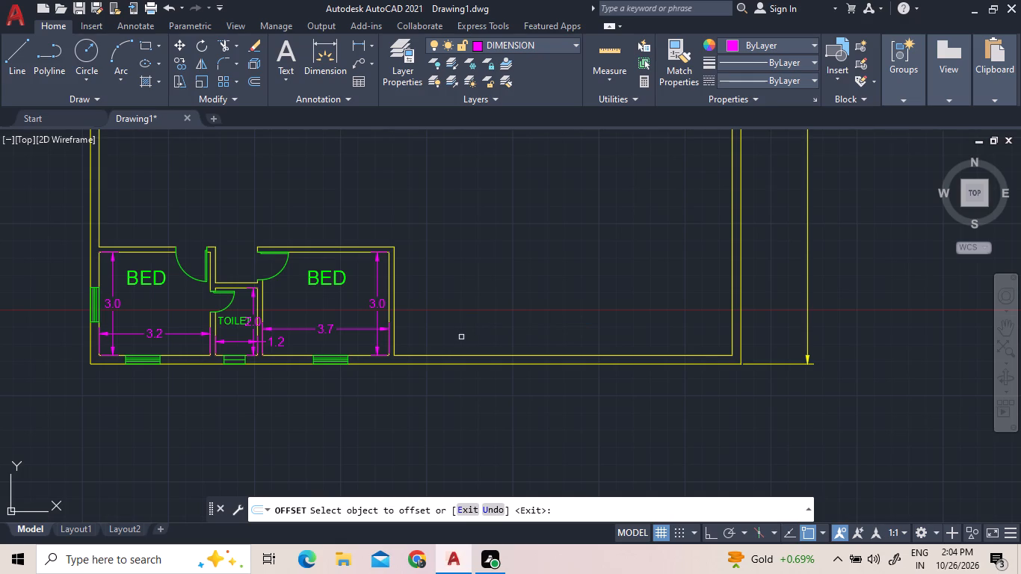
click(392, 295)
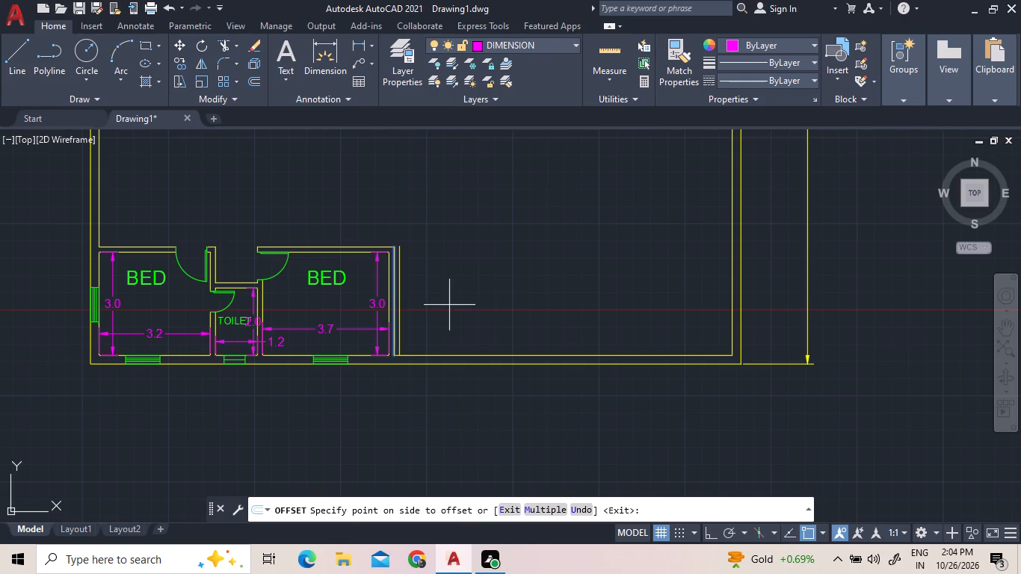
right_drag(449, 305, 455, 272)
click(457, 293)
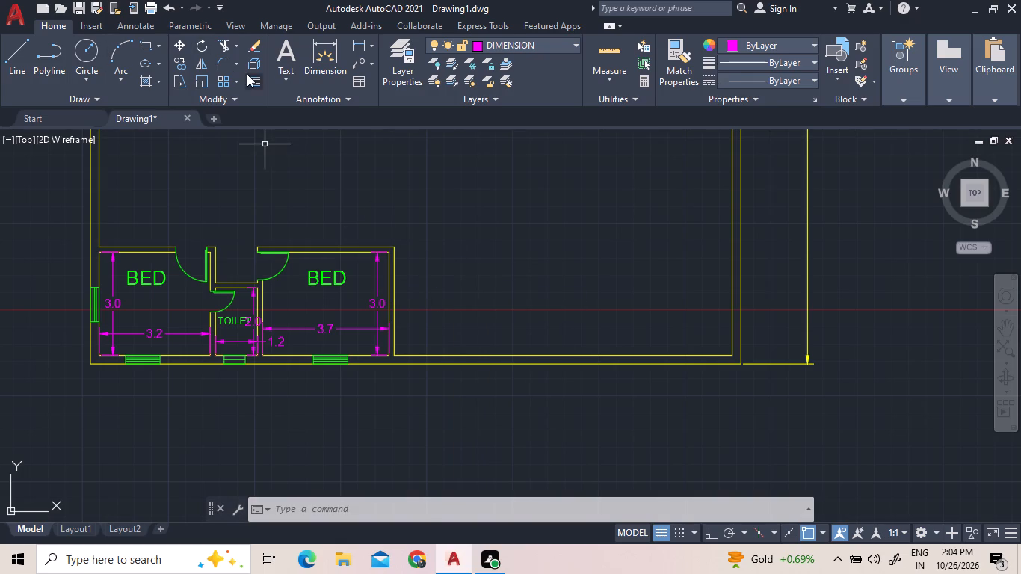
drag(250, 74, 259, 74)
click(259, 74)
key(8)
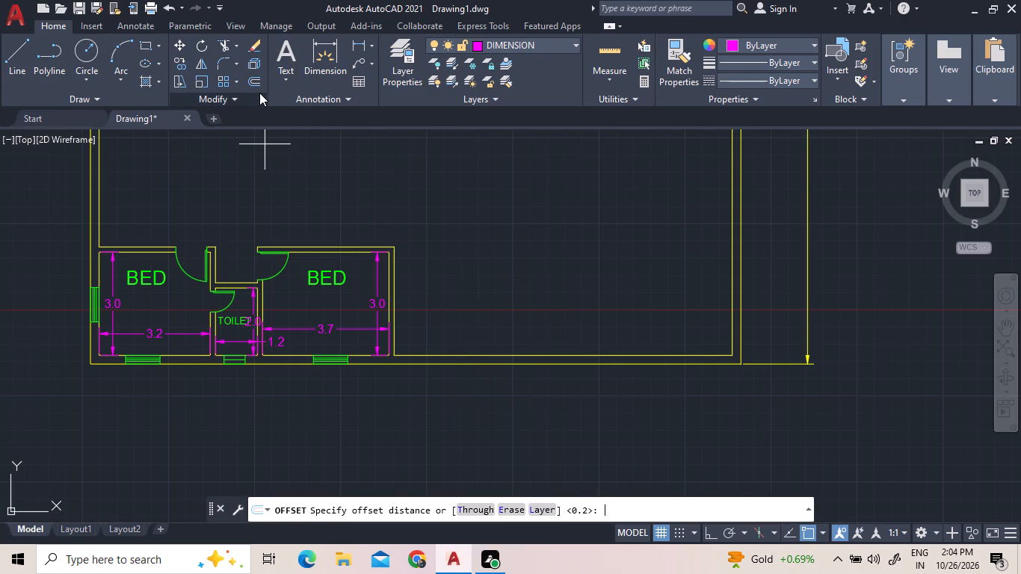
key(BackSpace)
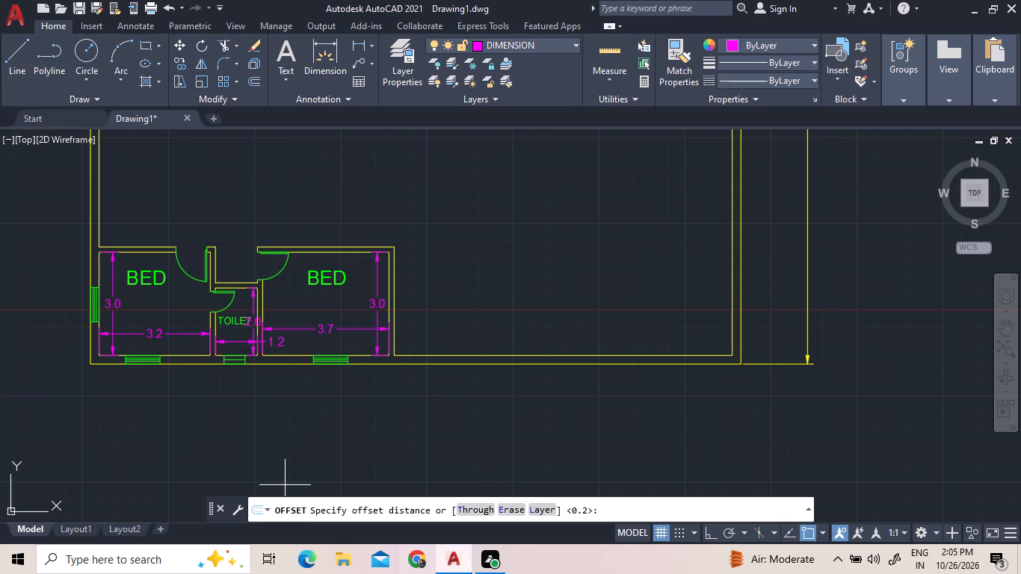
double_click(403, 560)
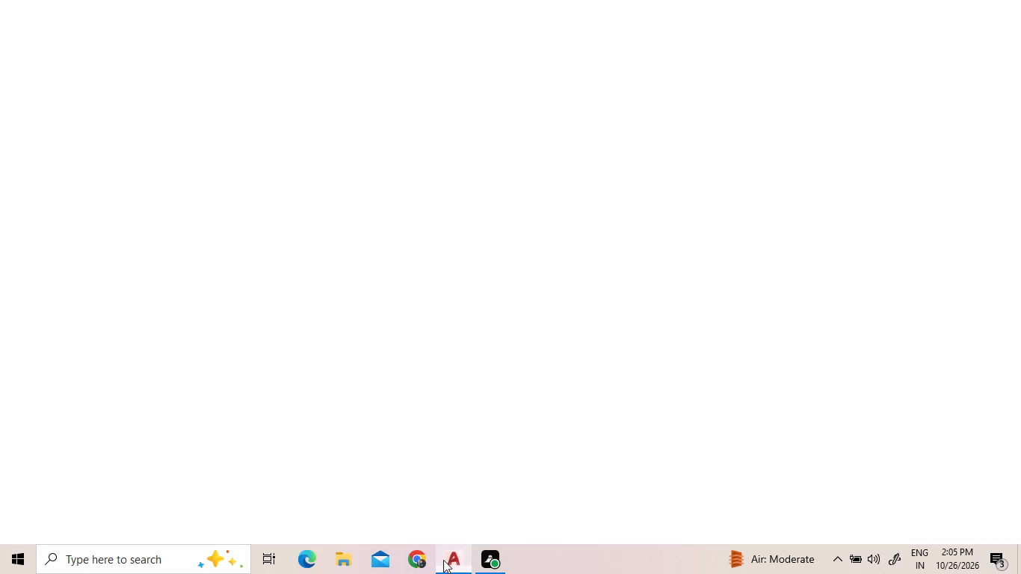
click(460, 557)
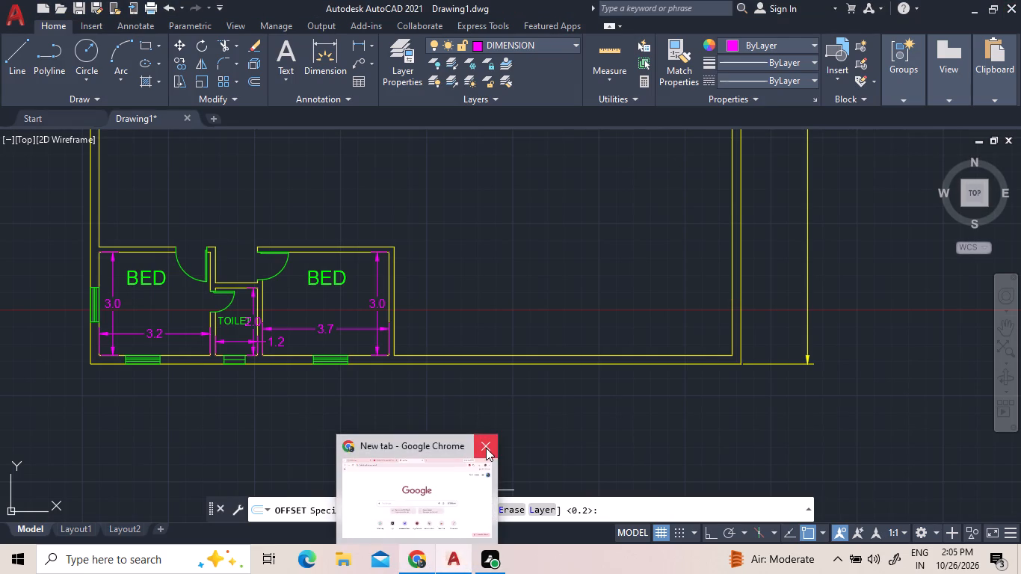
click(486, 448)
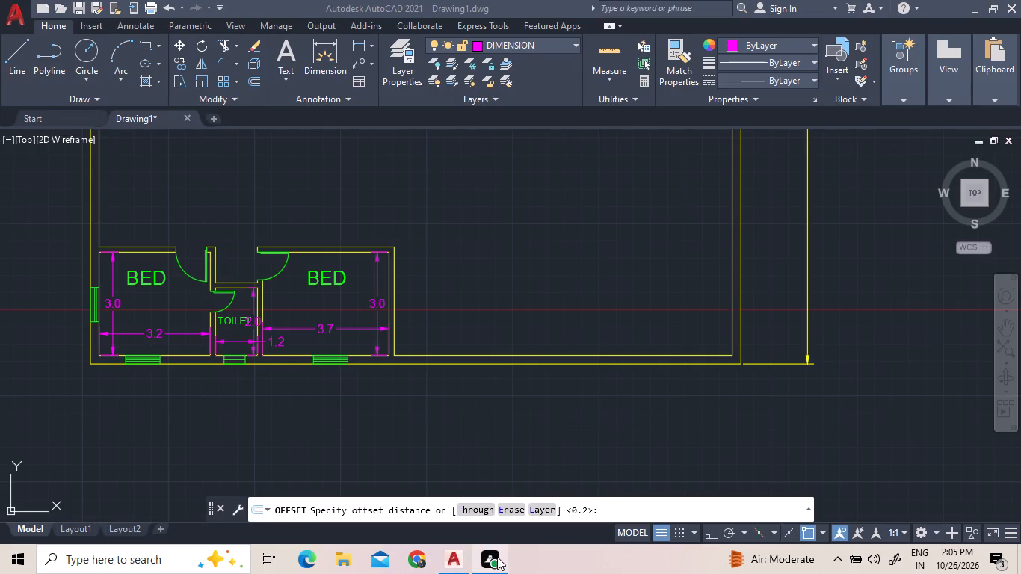
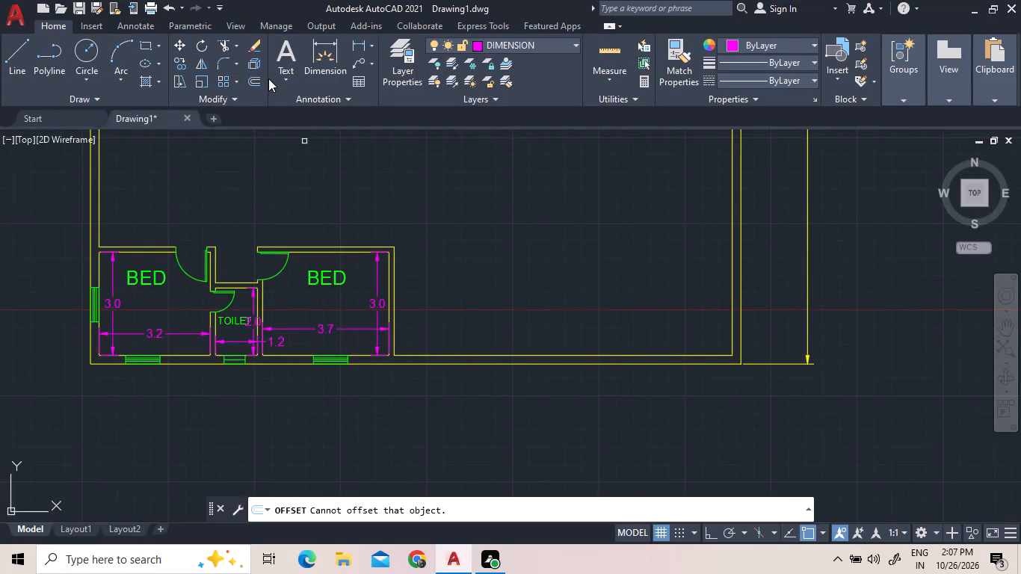
Offset the outer line of the second bedroom's right wall by 2.5 into the open area beside it.
double_click(253, 76)
text(0.)
key(BackSpace)
key(BackSpace)
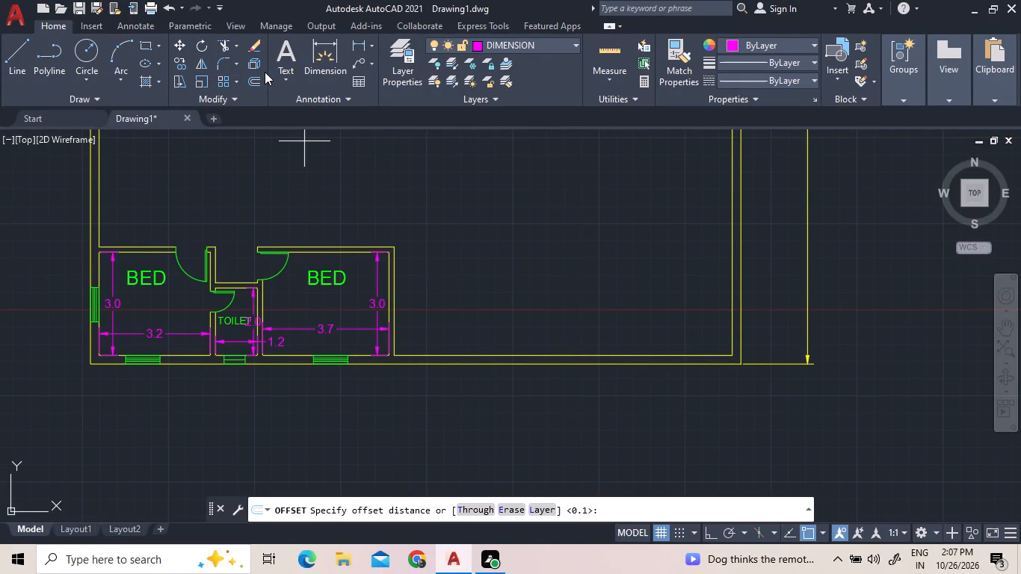
text(2.)
key(7)
key(BackSpace)
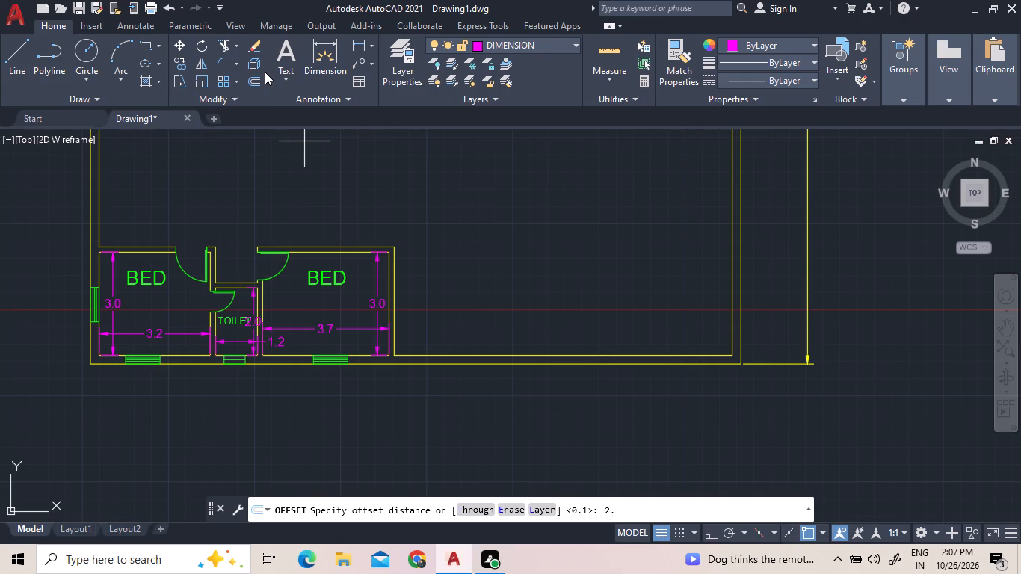
key(5)
key(Return)
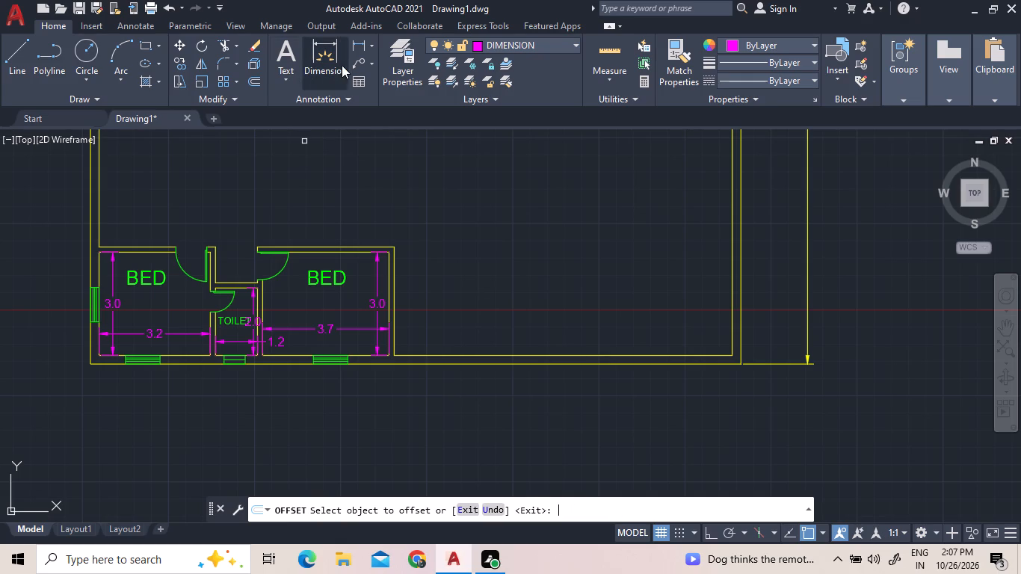
click(394, 276)
click(443, 275)
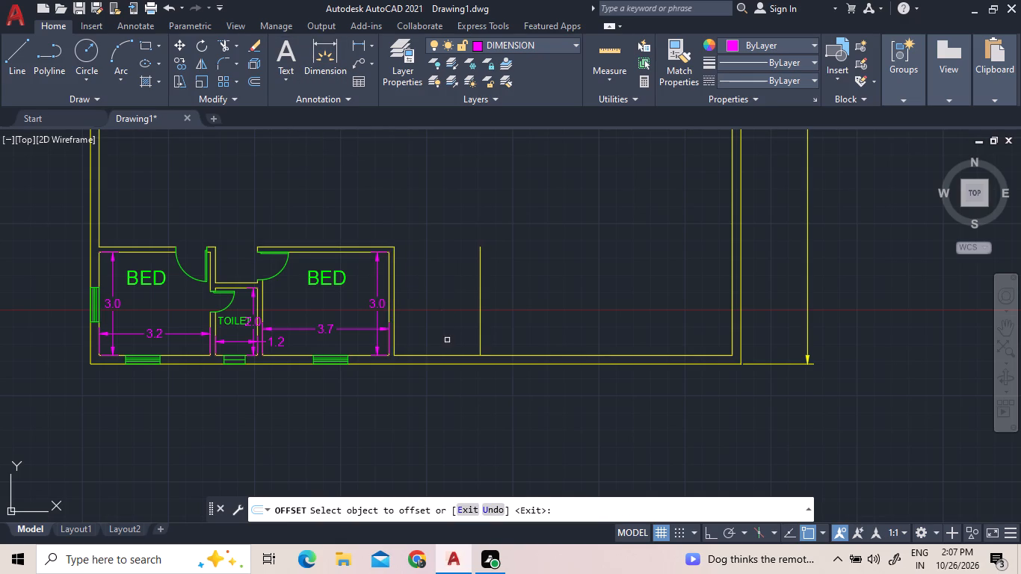
Offset the new vertical partition line by 0.15 away from the bedroom to give the wall its thickness.
click(247, 72)
click(254, 76)
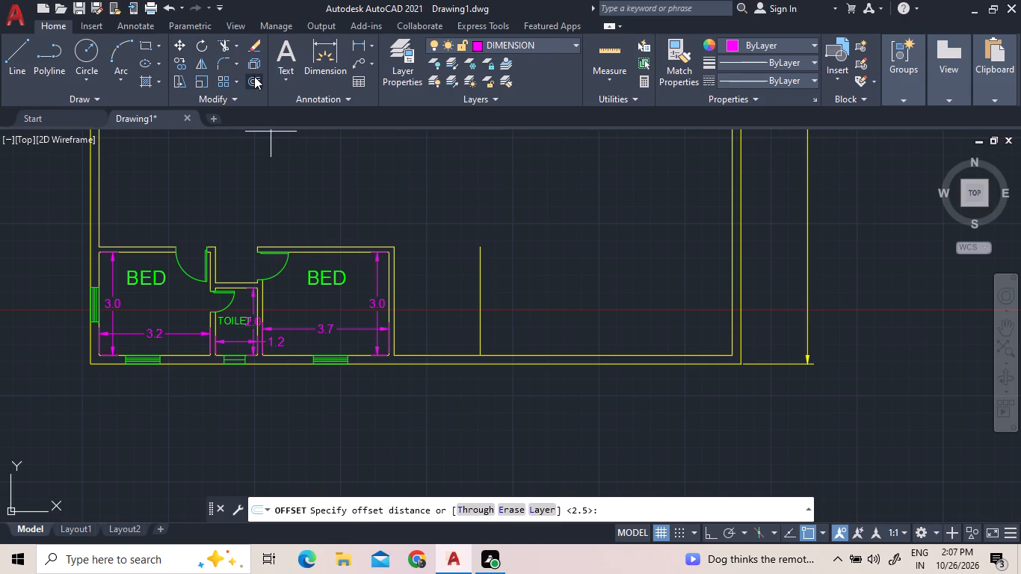
text(0.15)
key(Return)
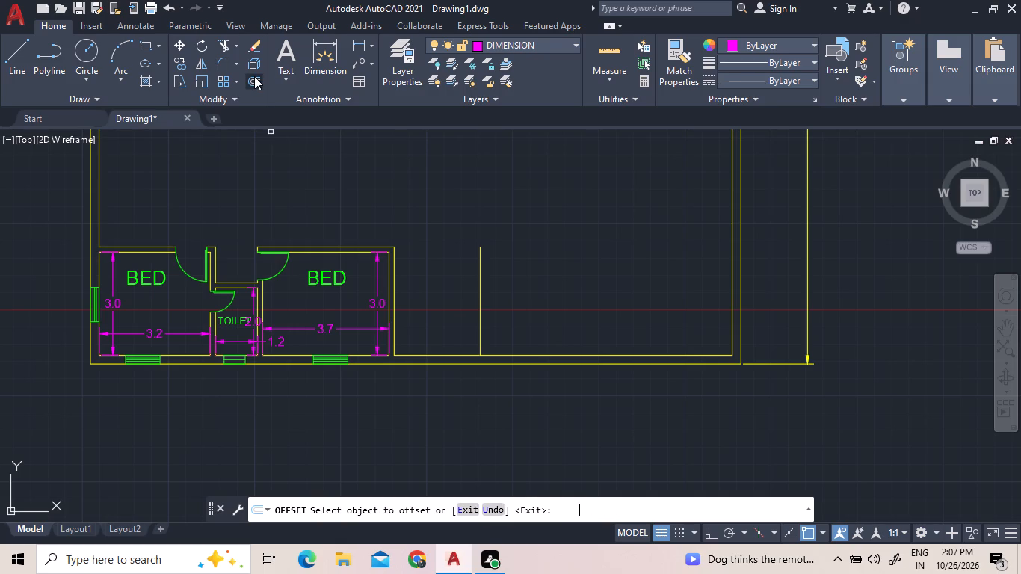
click(481, 303)
click(512, 303)
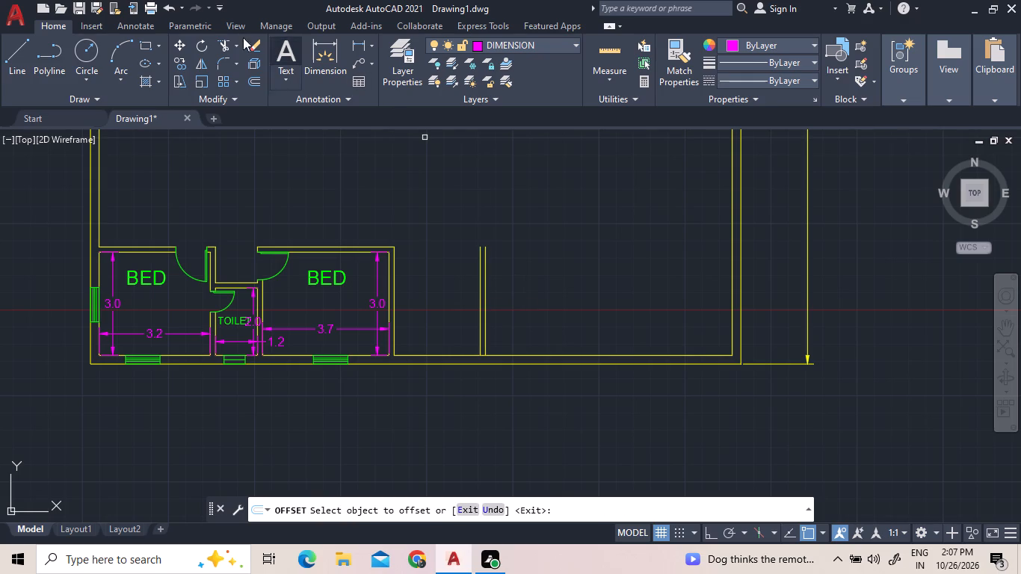
Trim the inner bottom wall line between the two lines of the new partition wall.
click(226, 47)
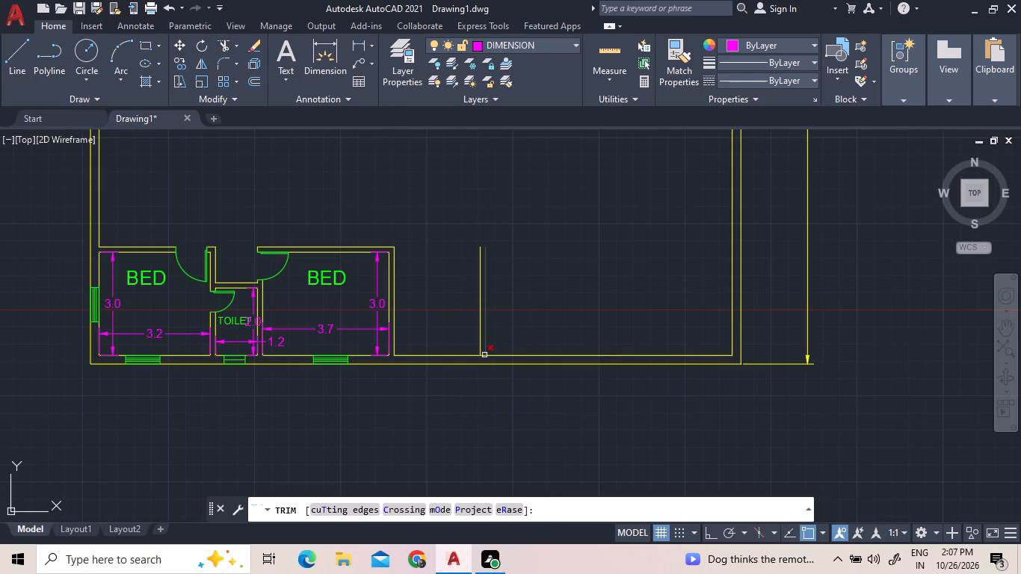
scroll(484, 357, up, 3)
click(464, 352)
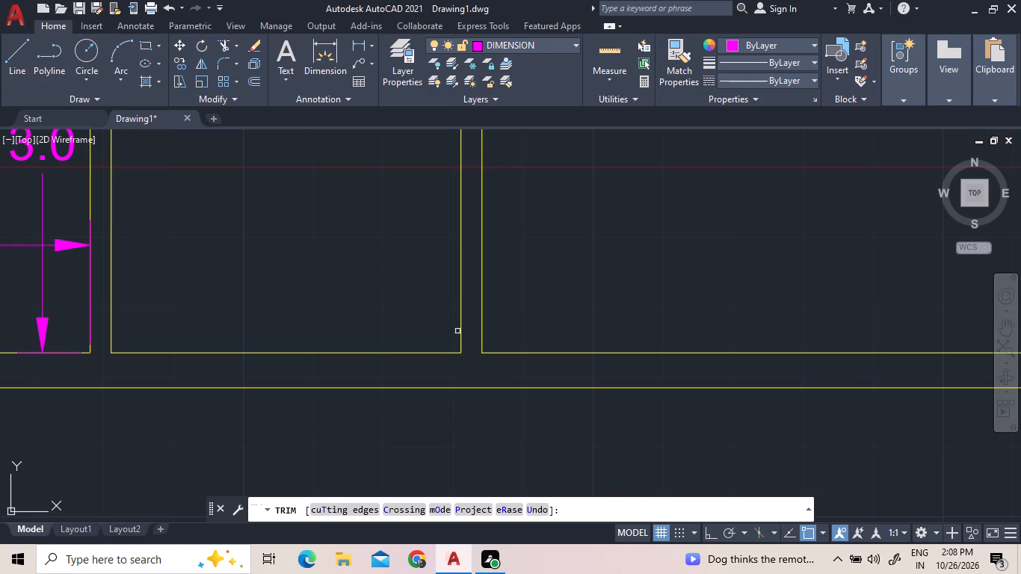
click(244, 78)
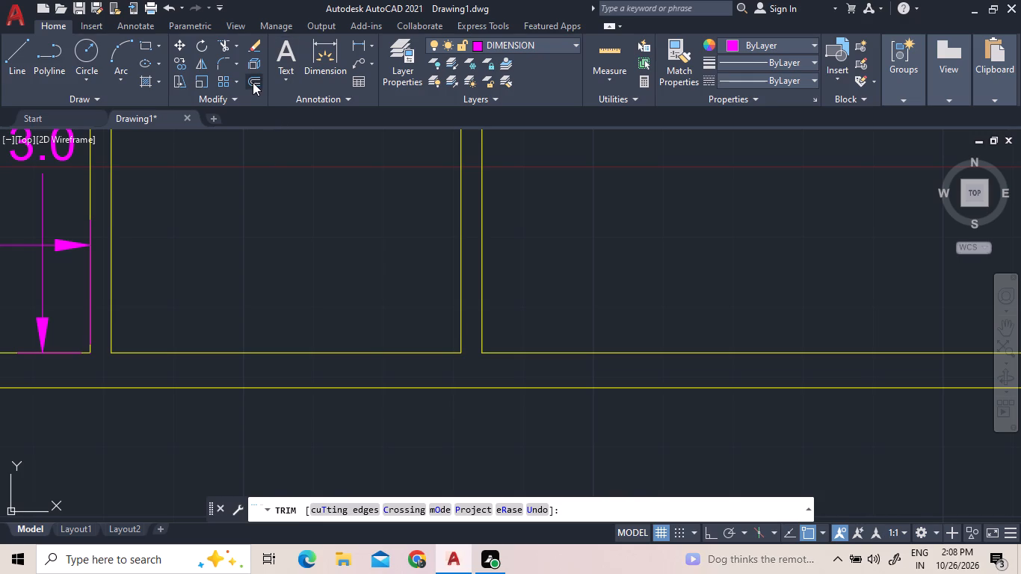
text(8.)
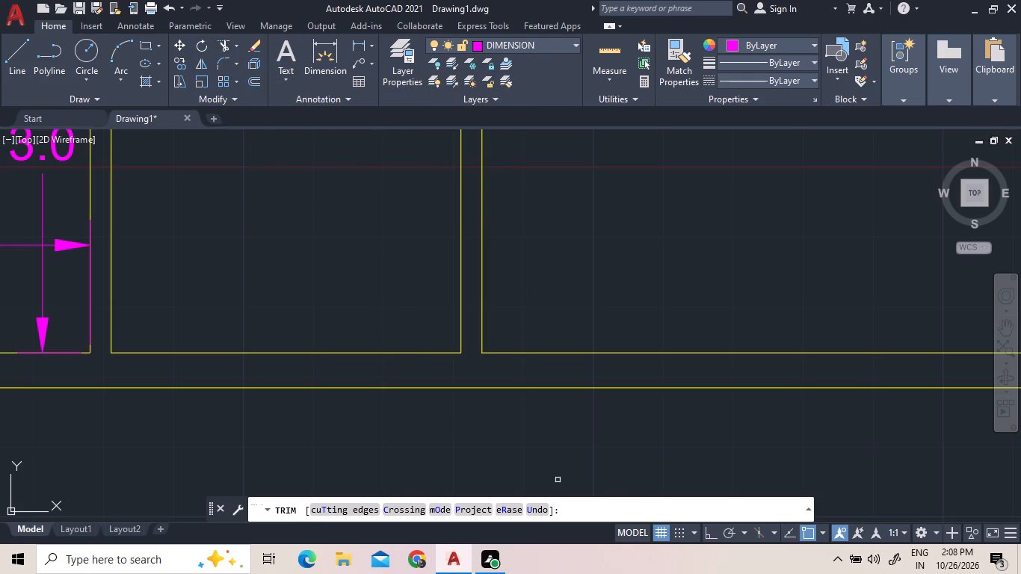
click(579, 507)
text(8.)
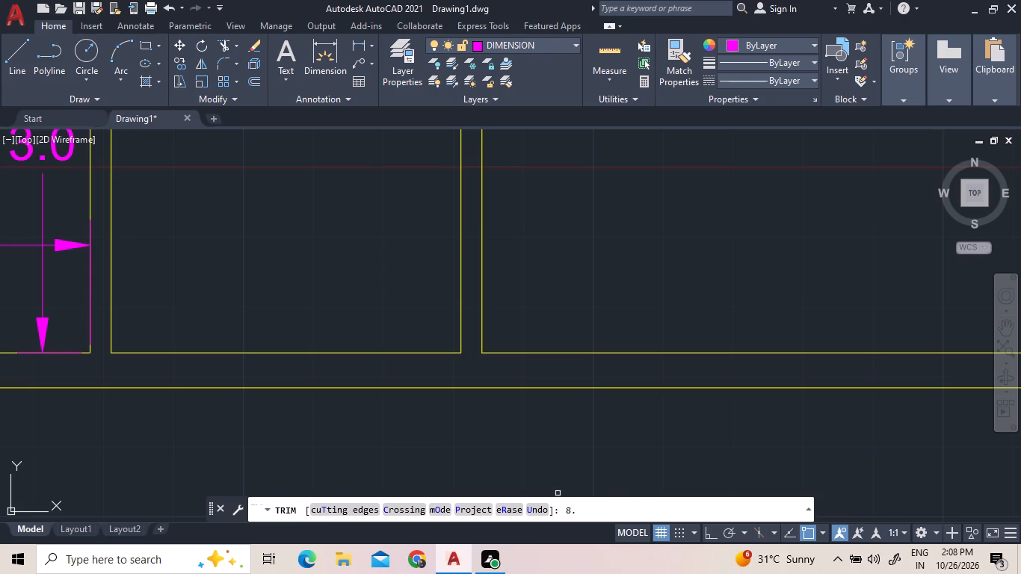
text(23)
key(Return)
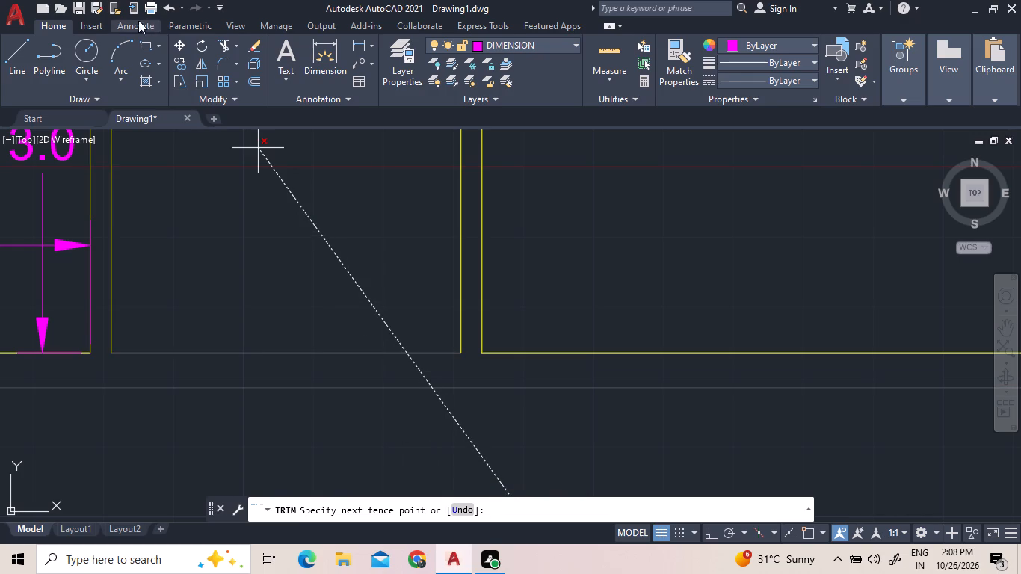
Offset the inner bottom wall line between the second bedroom and the new partition upward by 8.28.
double_click(253, 78)
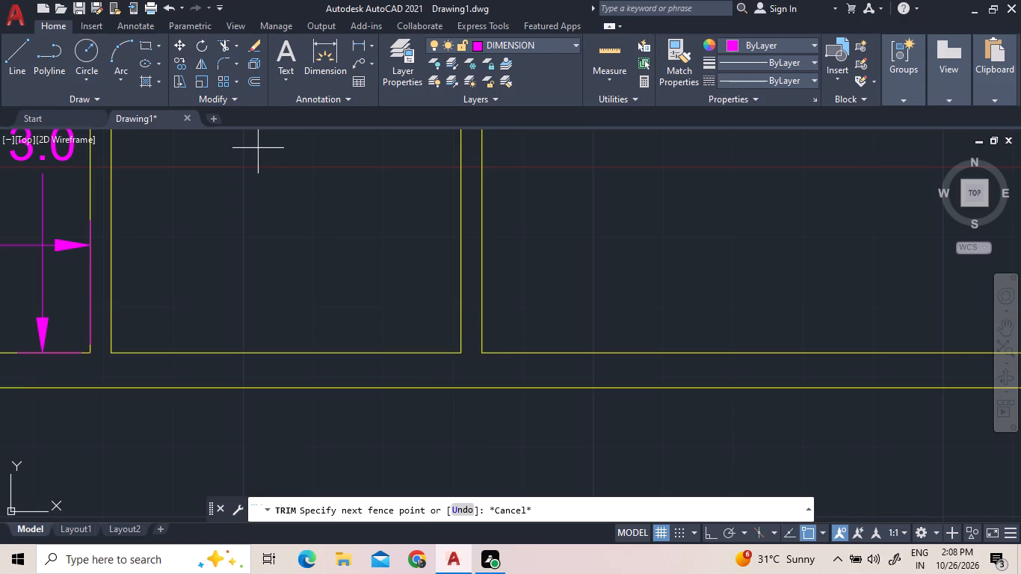
text(8.28)
key(Return)
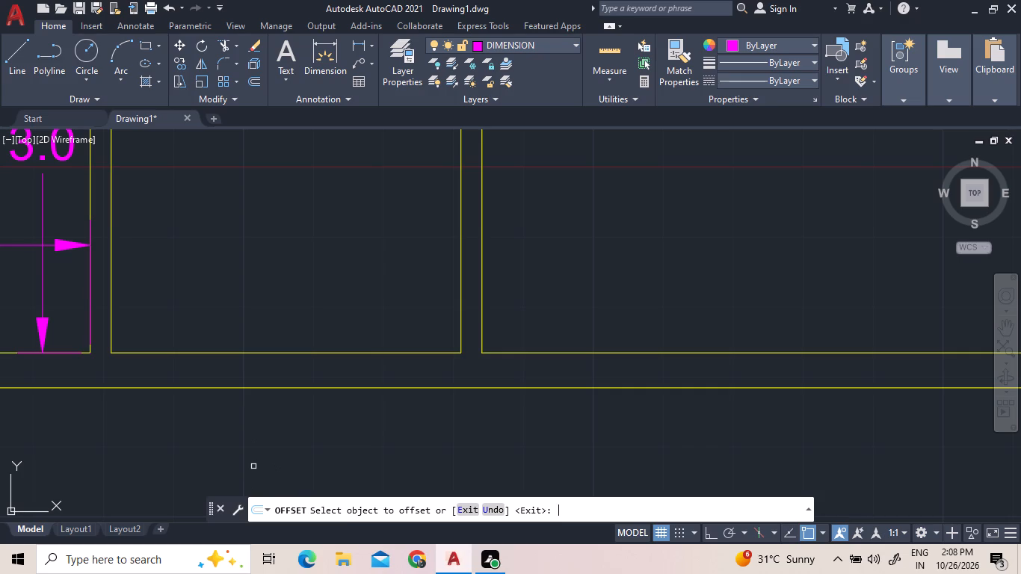
click(345, 351)
scroll(339, 341, down, 4)
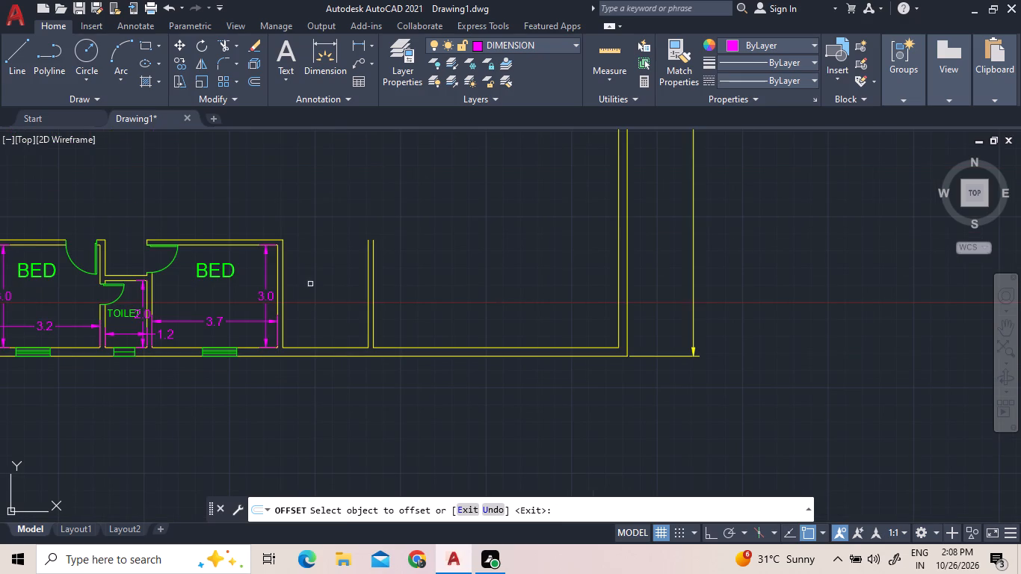
click(321, 348)
scroll(336, 294, down, 4)
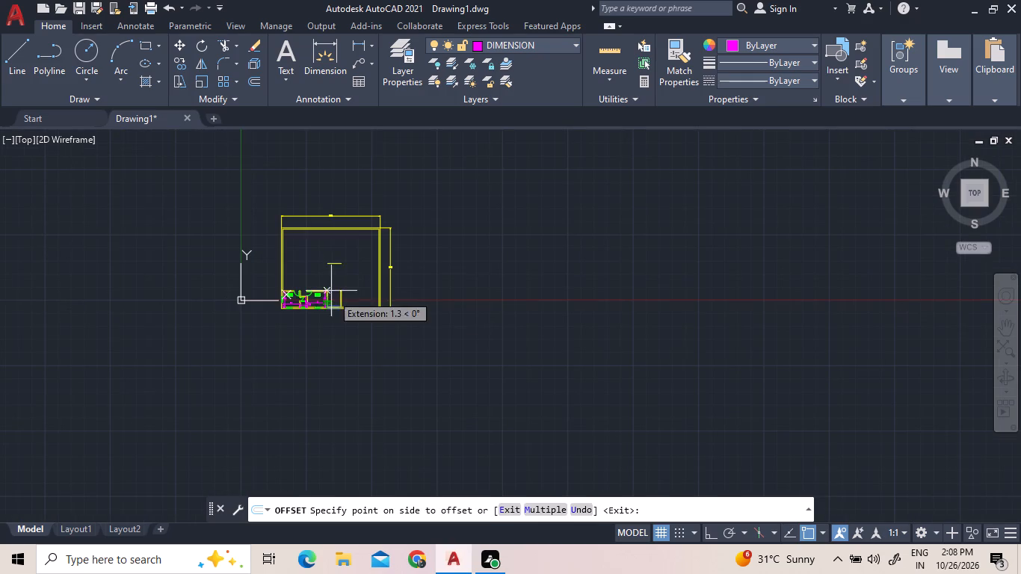
scroll(329, 265, up, 3)
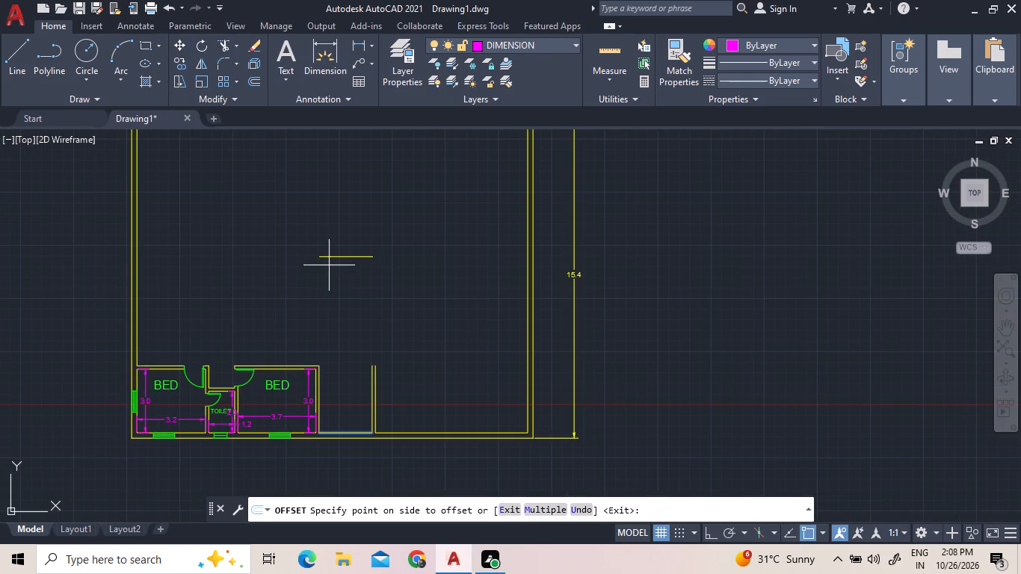
click(329, 265)
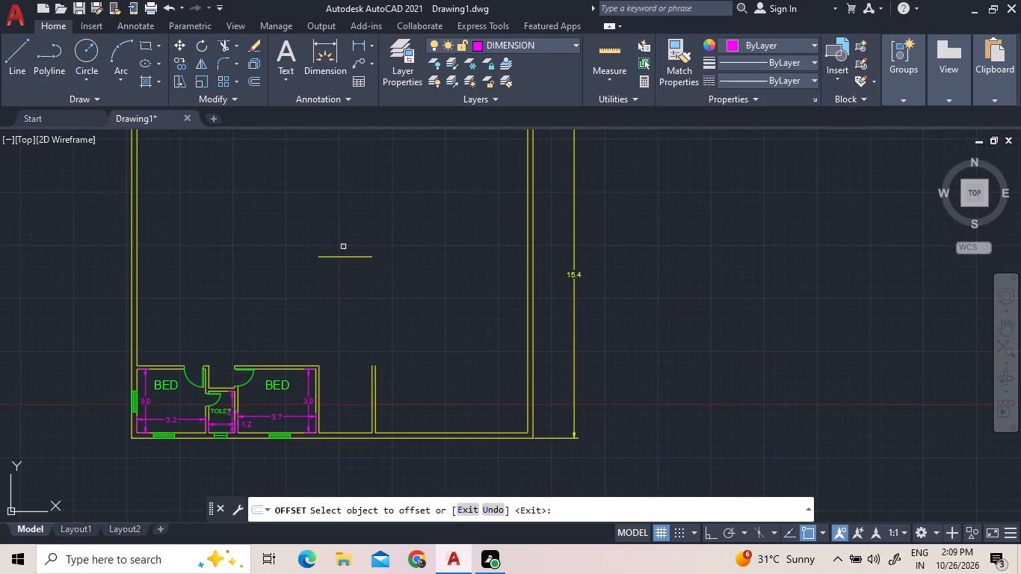
right_click(320, 199)
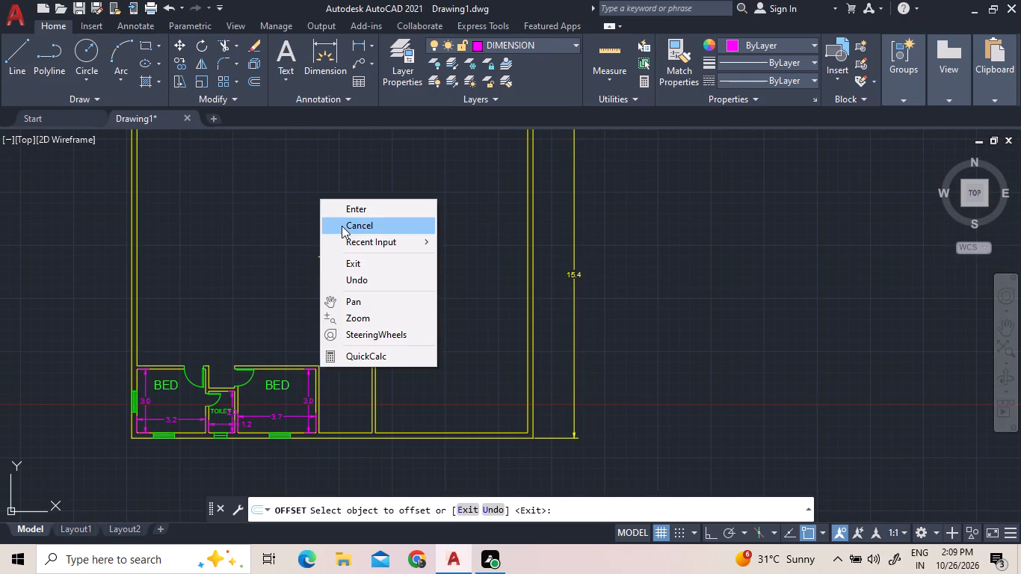
click(346, 207)
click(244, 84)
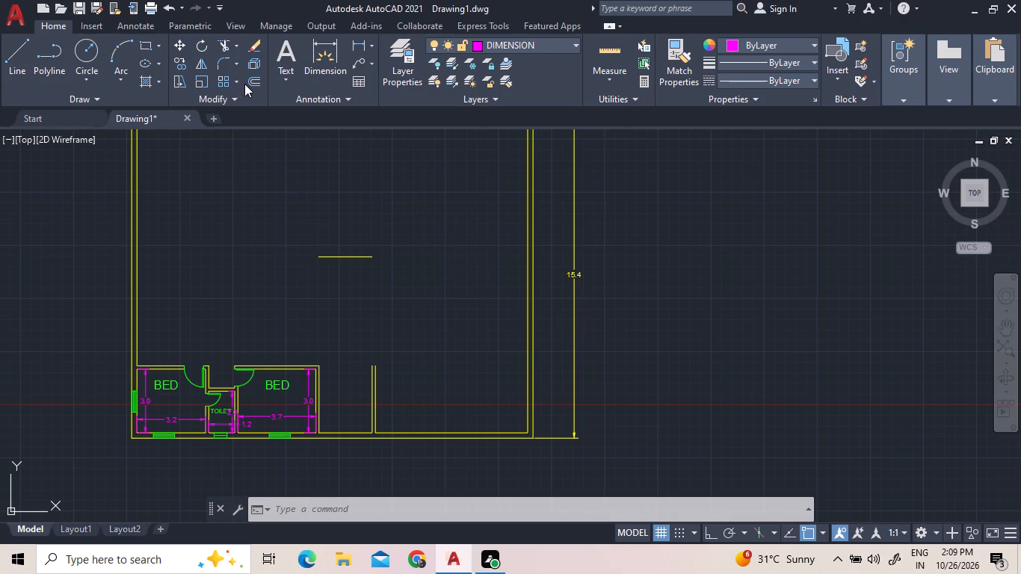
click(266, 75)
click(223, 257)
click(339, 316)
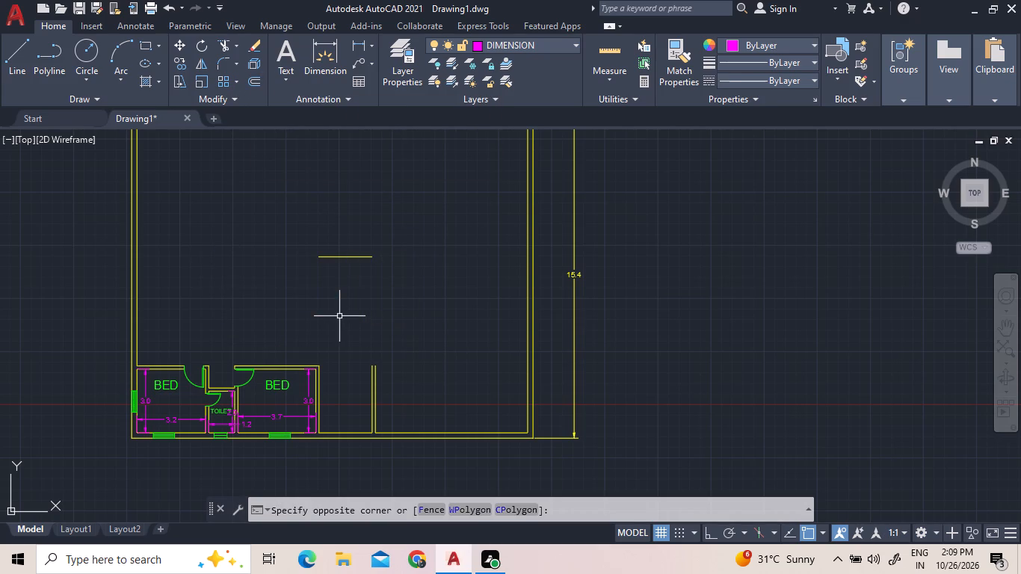
Extend the new partition's left line and the second bedroom's outer right wall line up to the new horizontal line.
click(235, 43)
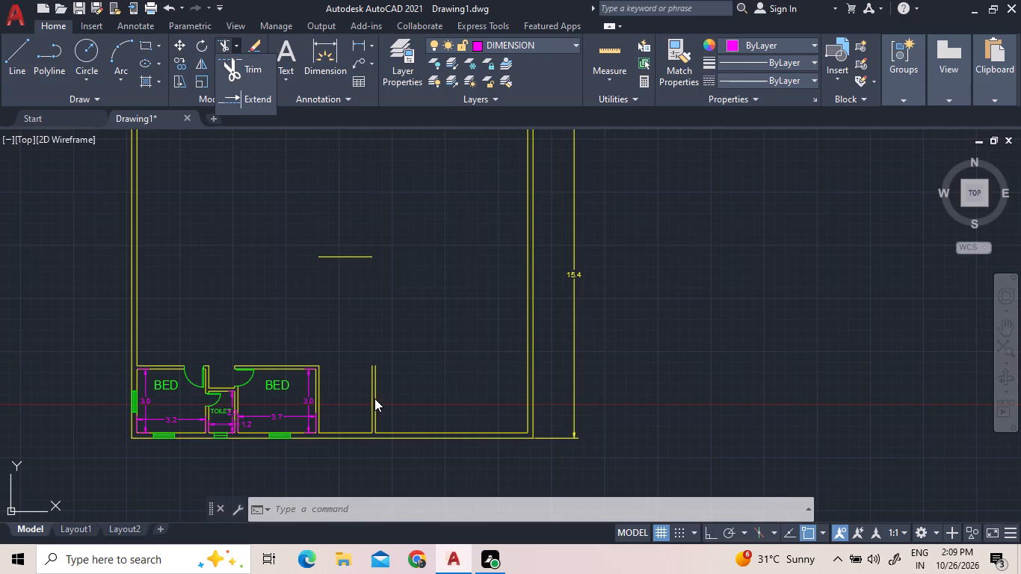
click(392, 393)
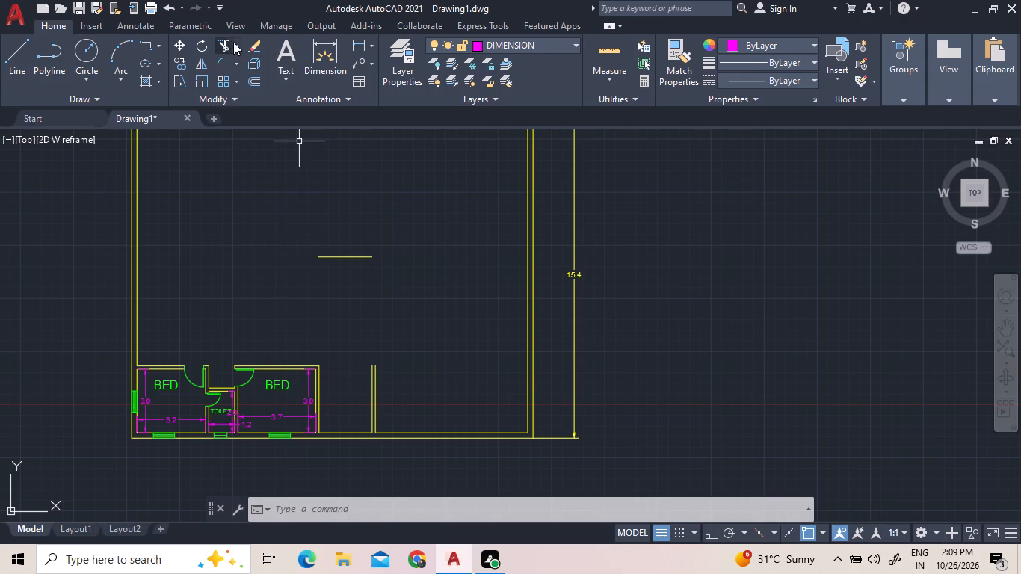
click(237, 44)
click(250, 87)
drag(339, 412, 357, 407)
click(395, 364)
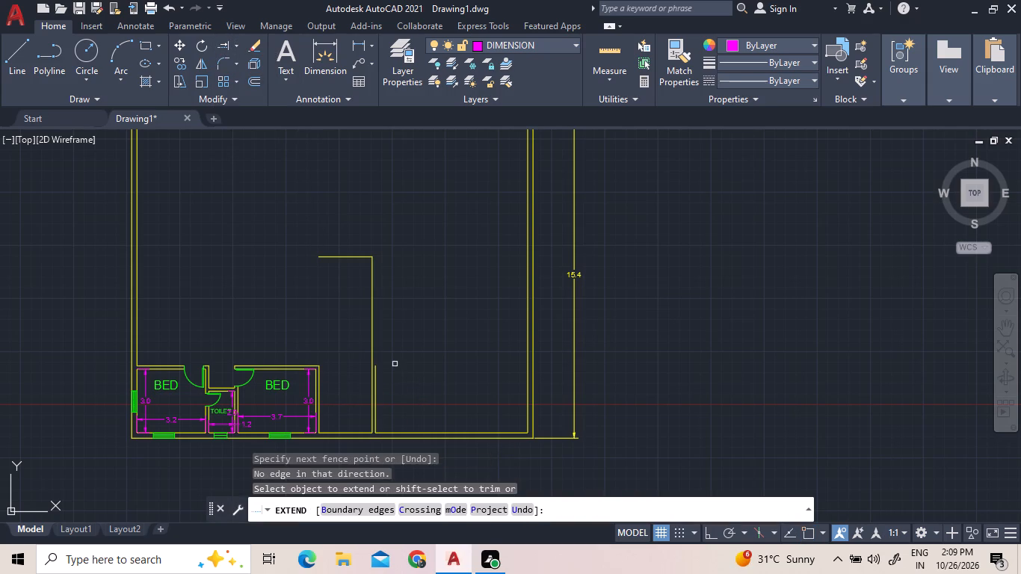
click(321, 383)
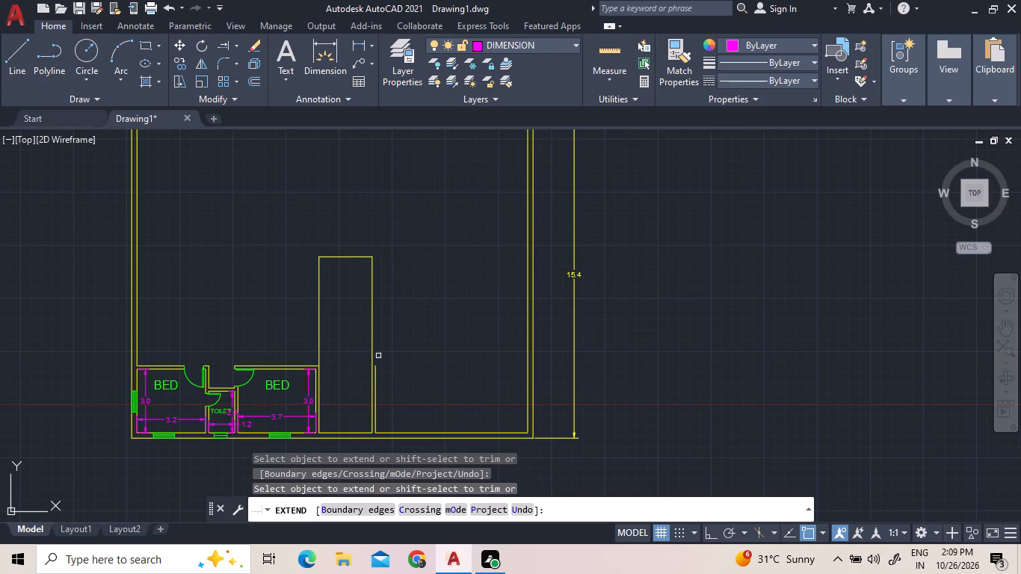
right_click(387, 334)
click(400, 342)
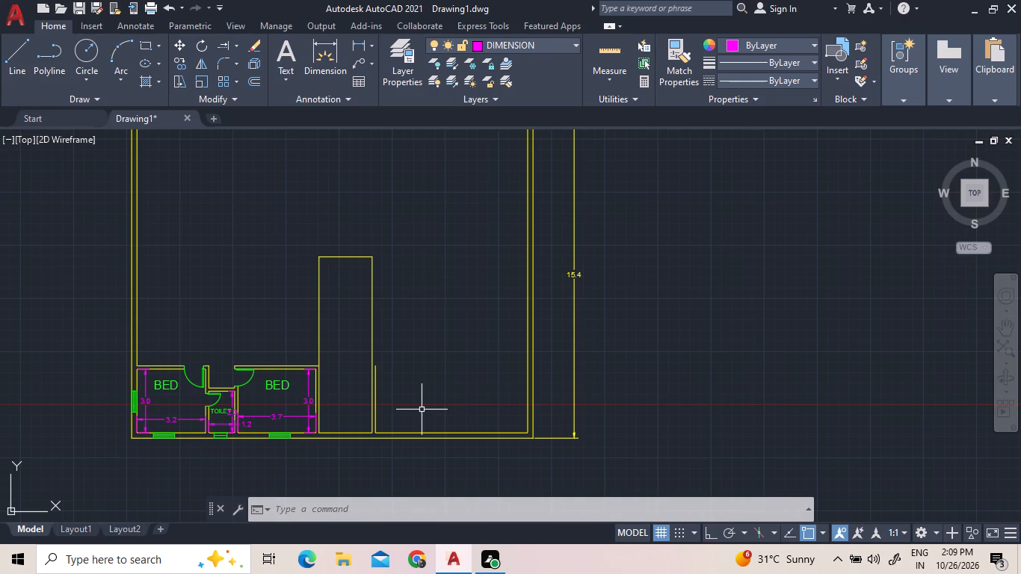
Offset the new partition's short right line by 1.22 into the open area to its right.
scroll(527, 452, up, 2)
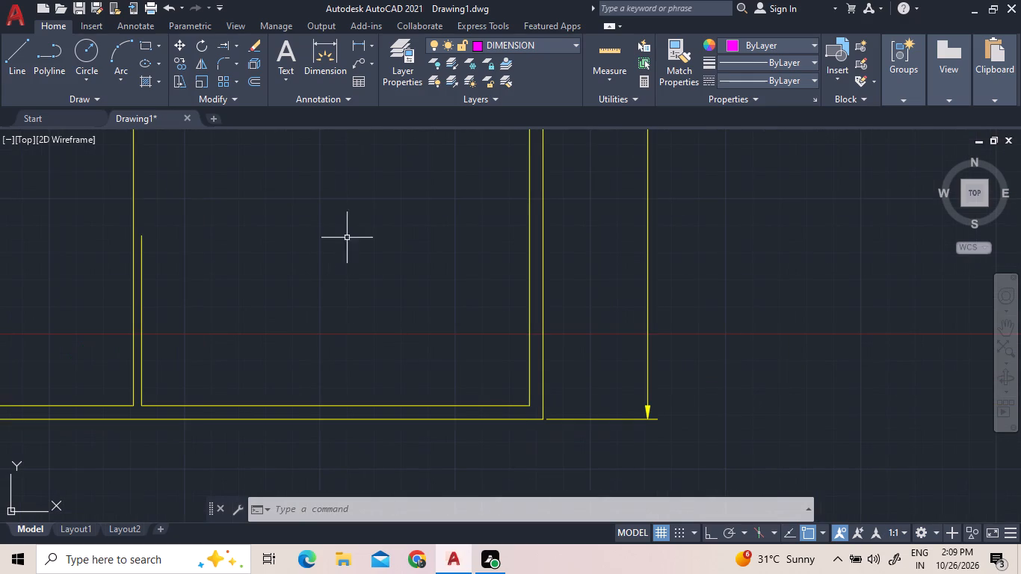
click(259, 81)
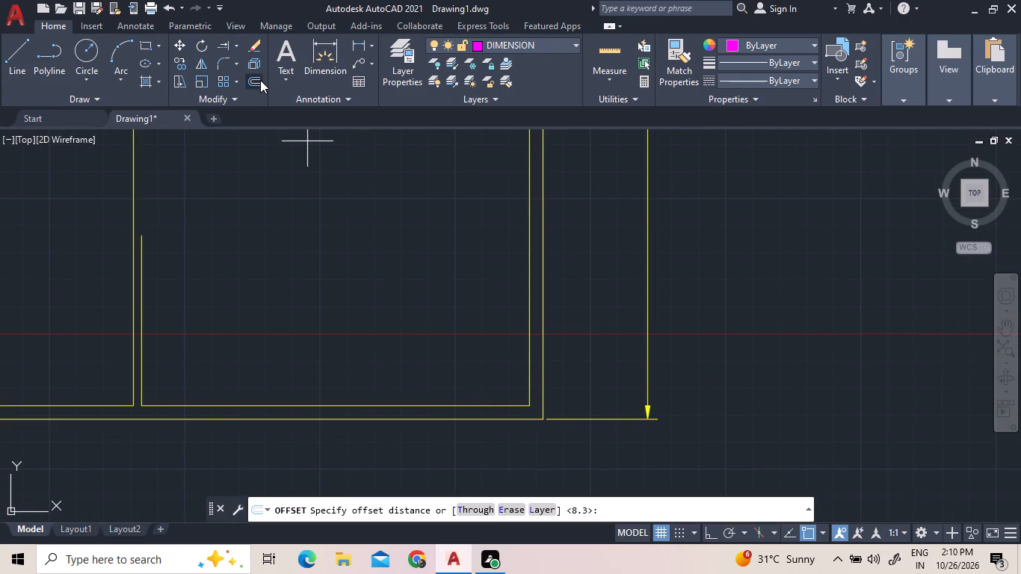
text(1.22)
key(Return)
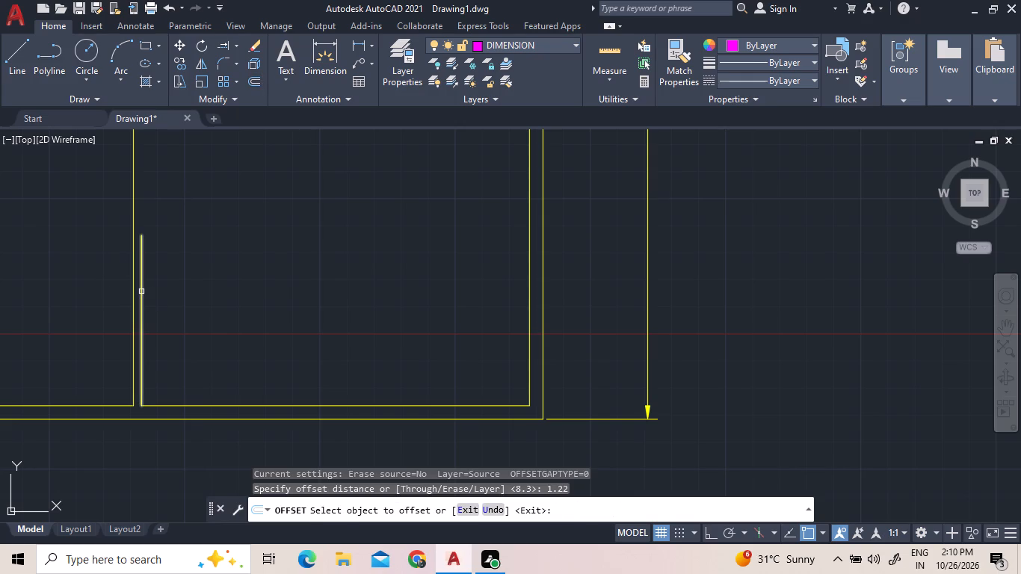
click(141, 291)
click(201, 294)
Offset the vertical line at the open side of the narrow space by 0.15 to its right to form a wall.
click(254, 81)
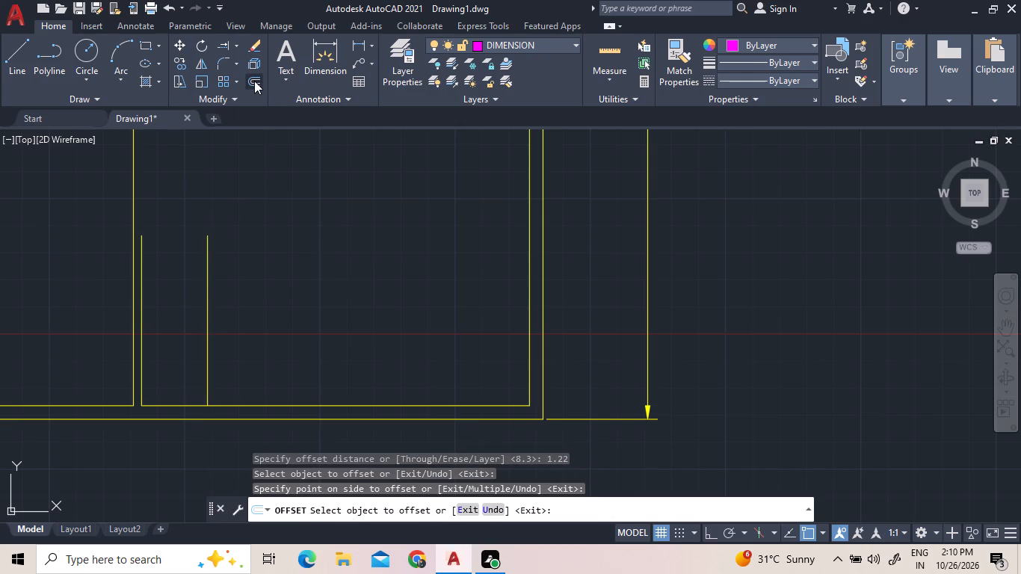
text(0.15)
key(Return)
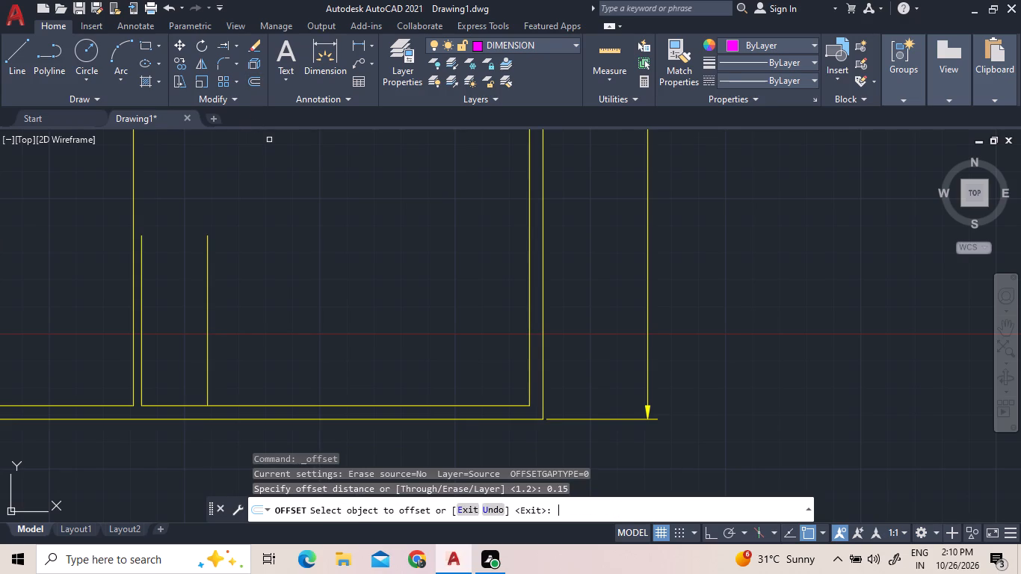
click(206, 283)
click(239, 283)
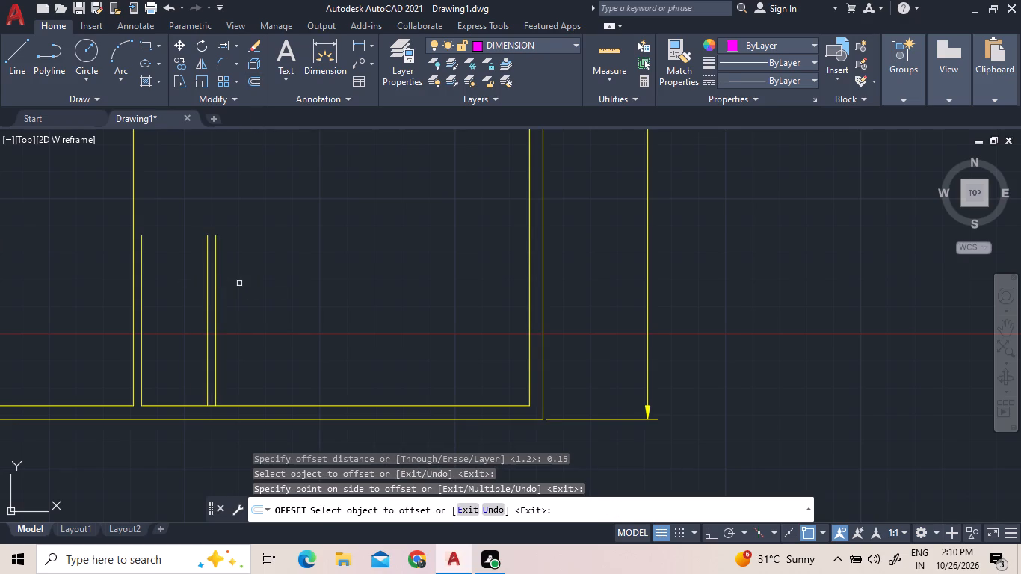
Trim the inner bottom wall line between the two lines of the new vertical wall.
click(241, 43)
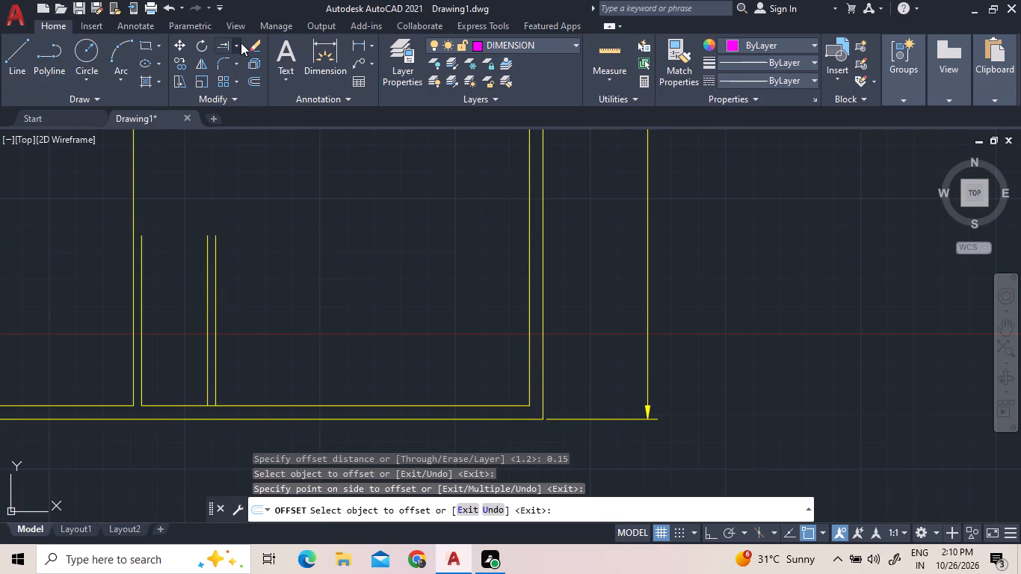
click(244, 58)
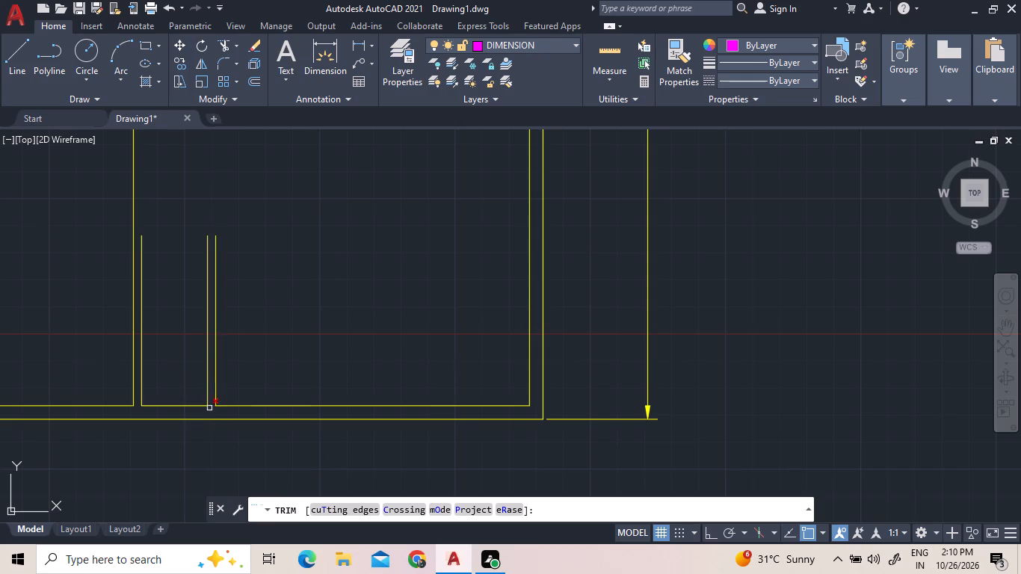
click(212, 407)
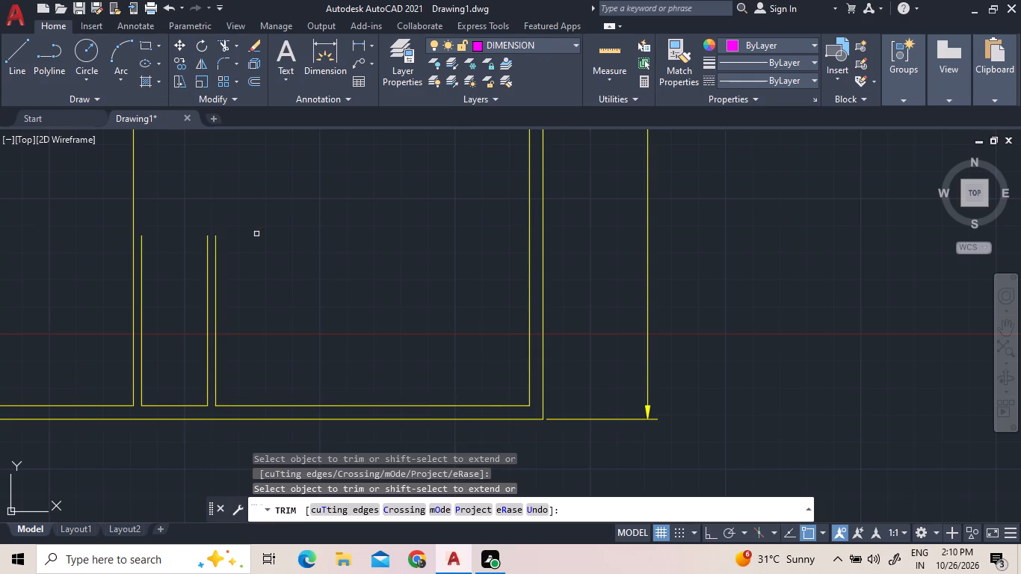
right_click(257, 232)
click(277, 238)
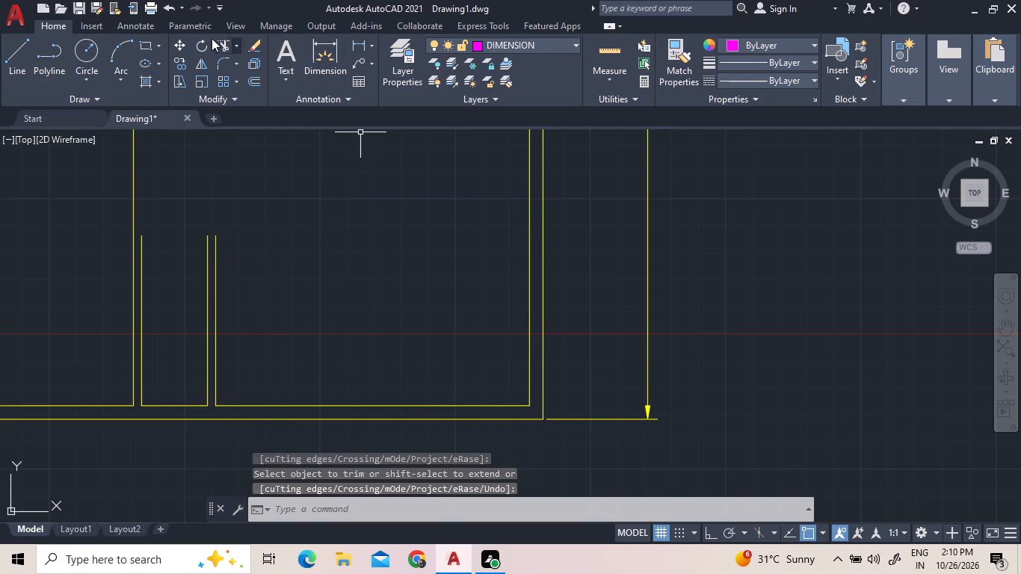
Offset the short inner bottom wall line of the narrow room upward by 2.44.
click(258, 84)
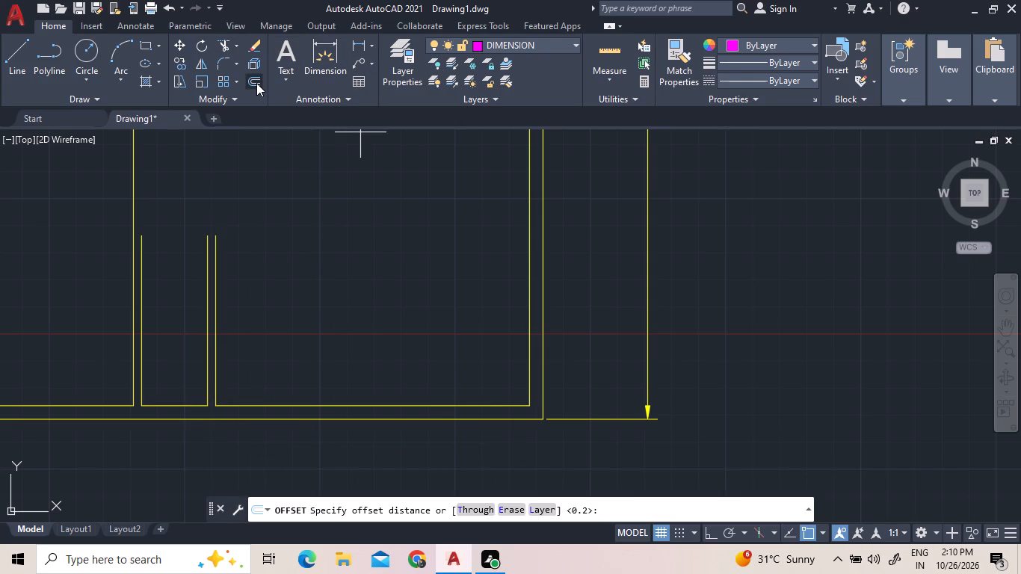
text(2.44)
key(Return)
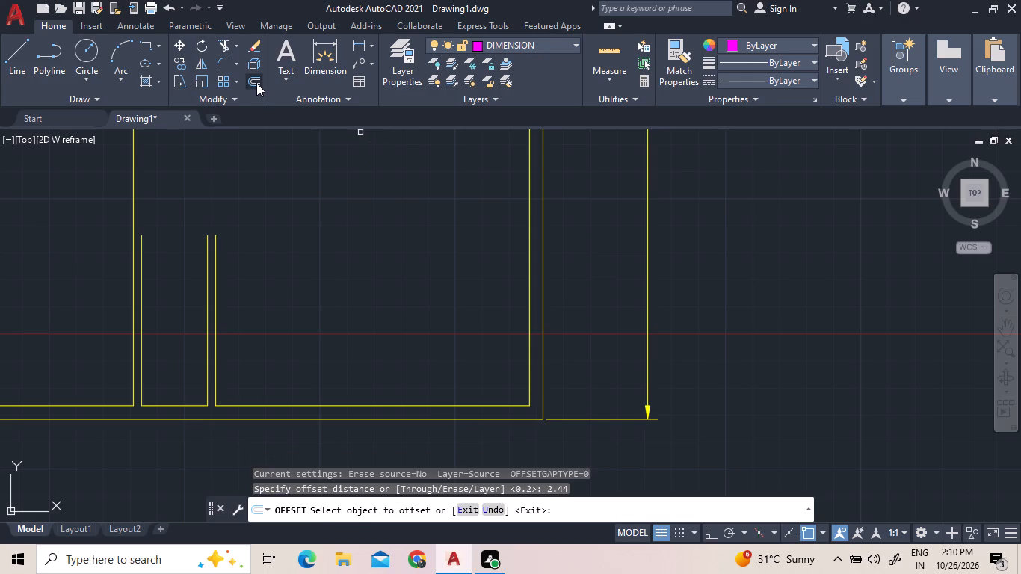
click(177, 405)
click(184, 304)
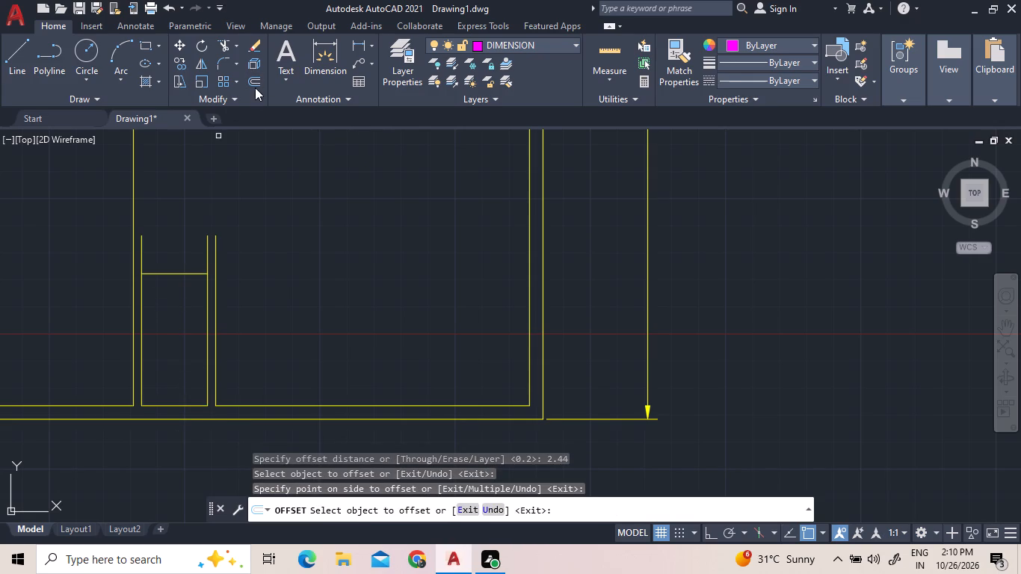
Offset the narrow room's new top line upward by 0.15 to give the wall its thickness.
click(256, 87)
text(0.15)
key(Return)
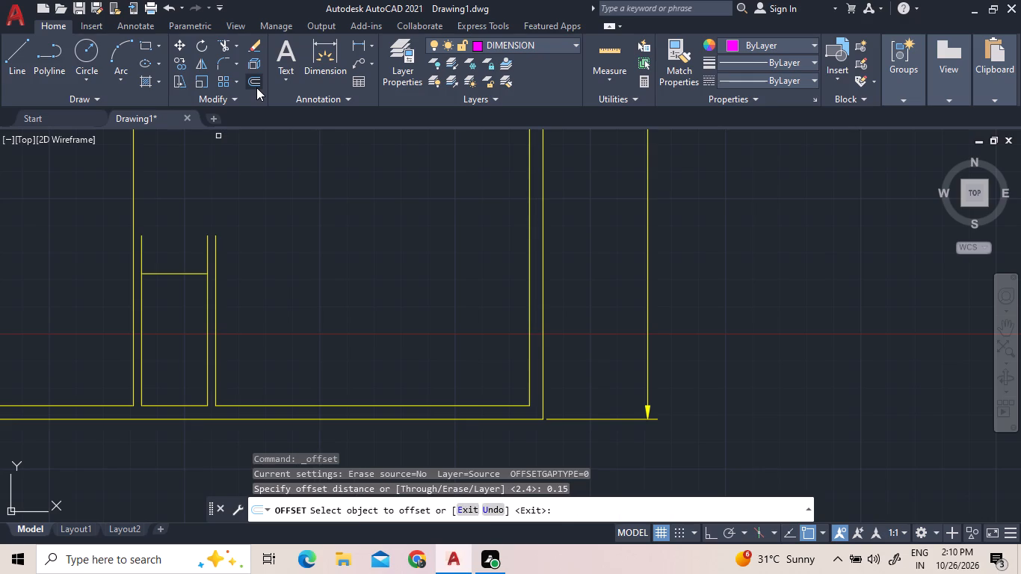
click(161, 274)
click(160, 256)
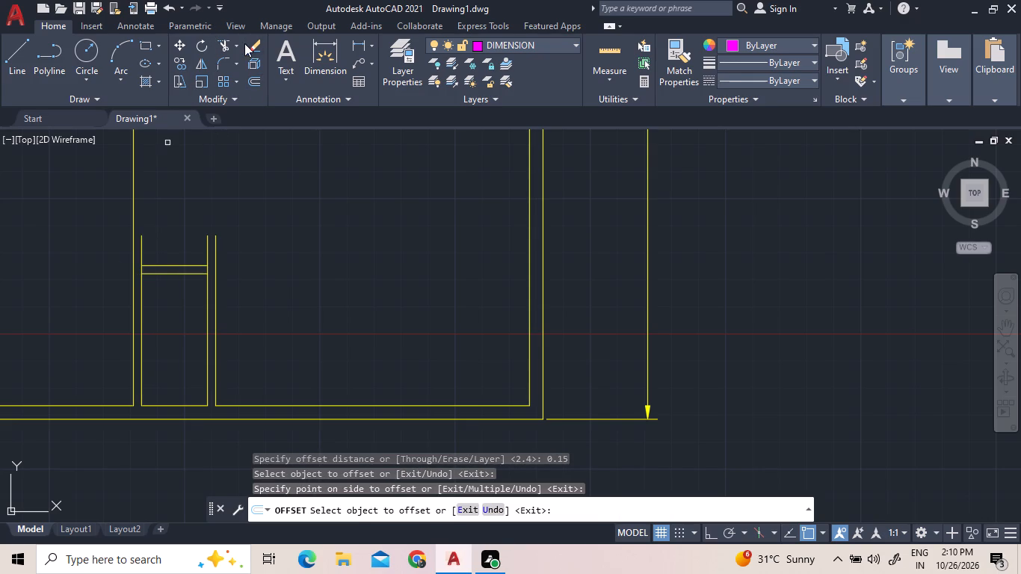
Extend the upper horizontal line of the narrow room's top wall both ways to the outer vertical wall lines.
click(232, 45)
click(244, 89)
click(162, 266)
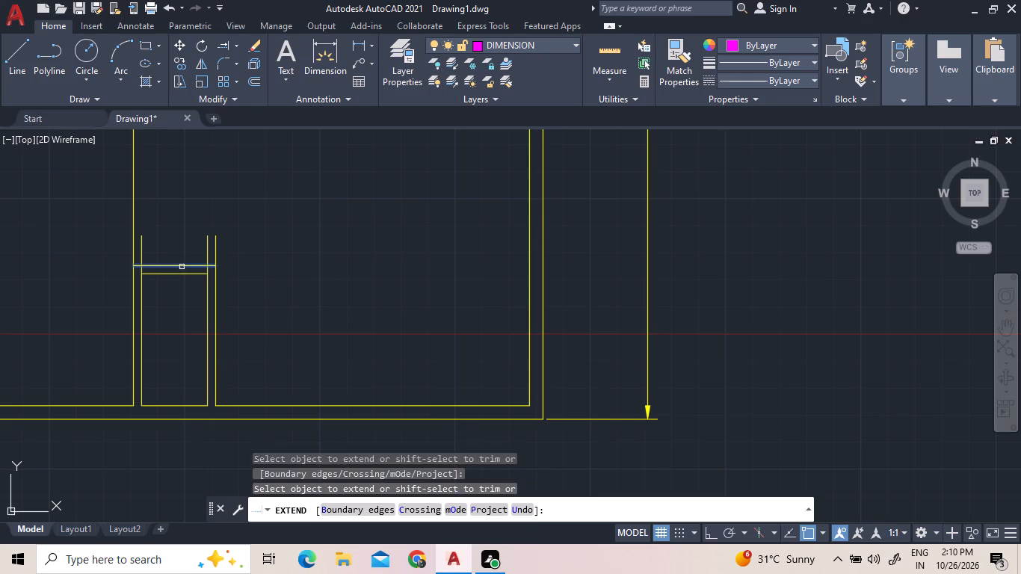
click(182, 267)
right_drag(208, 209, 195, 205)
click(215, 214)
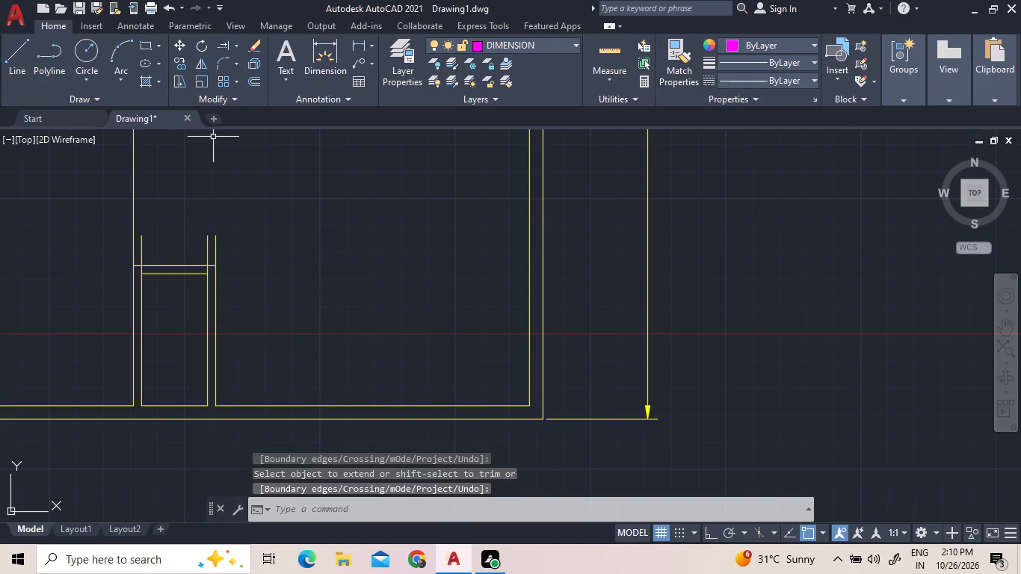
Trim the inner vertical lines within the narrow room's top wall and all vertical stubs projecting above it.
click(240, 47)
click(237, 81)
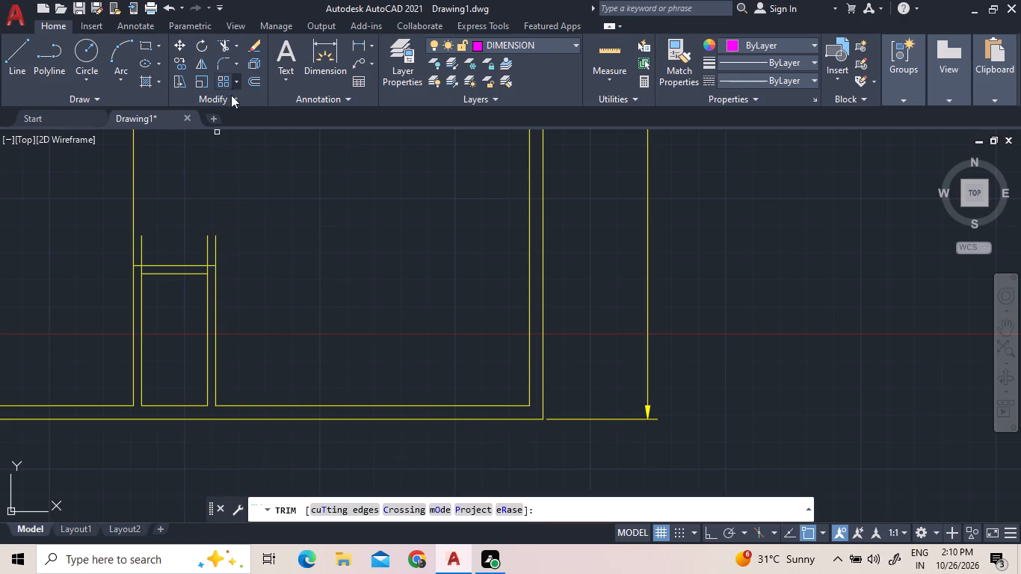
click(207, 270)
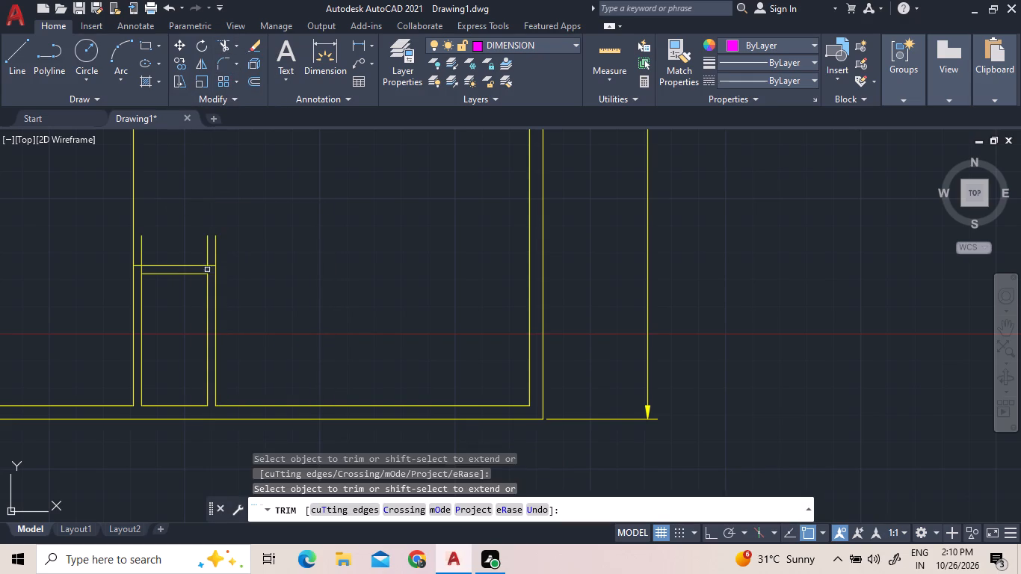
click(143, 269)
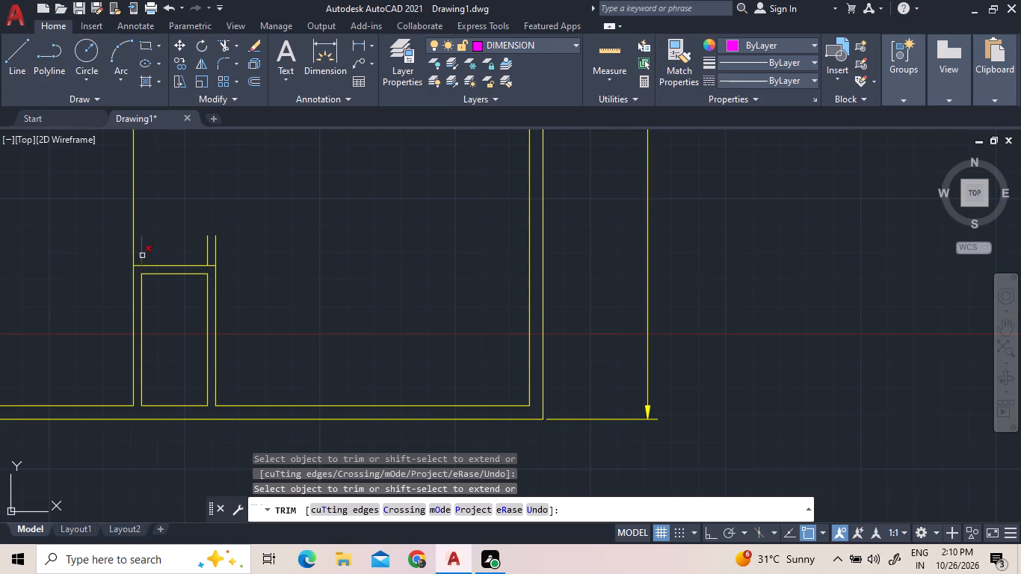
click(142, 253)
click(206, 246)
click(219, 250)
click(204, 246)
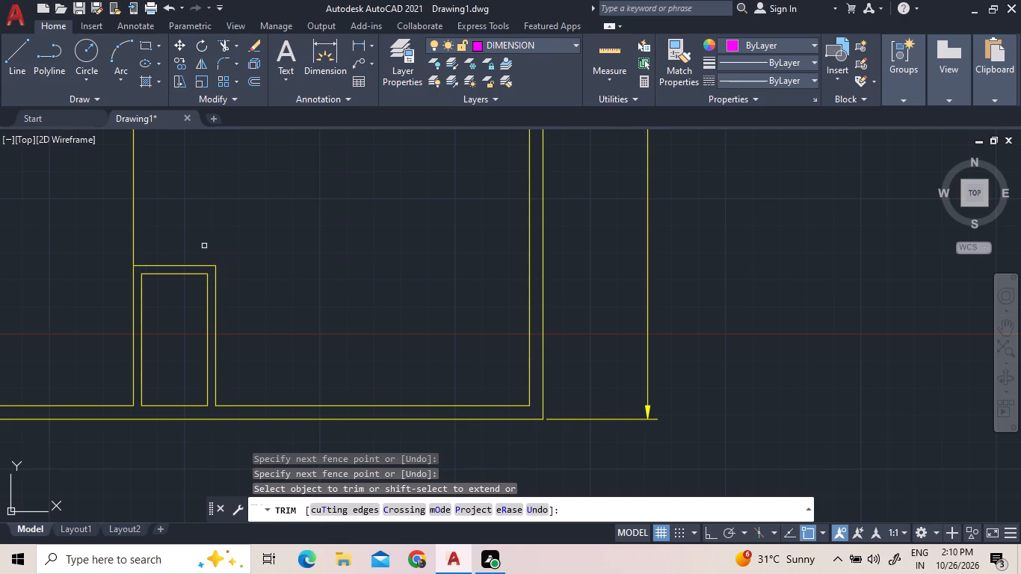
right_click(205, 206)
click(215, 213)
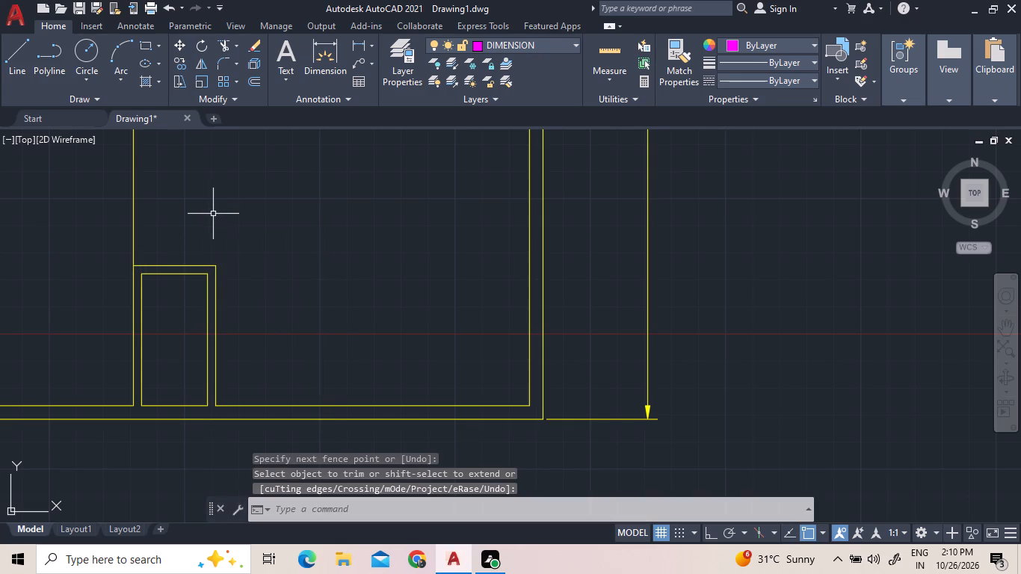
Offset the narrow room's outer right wall line by 1.52 into the open area to its right.
click(256, 85)
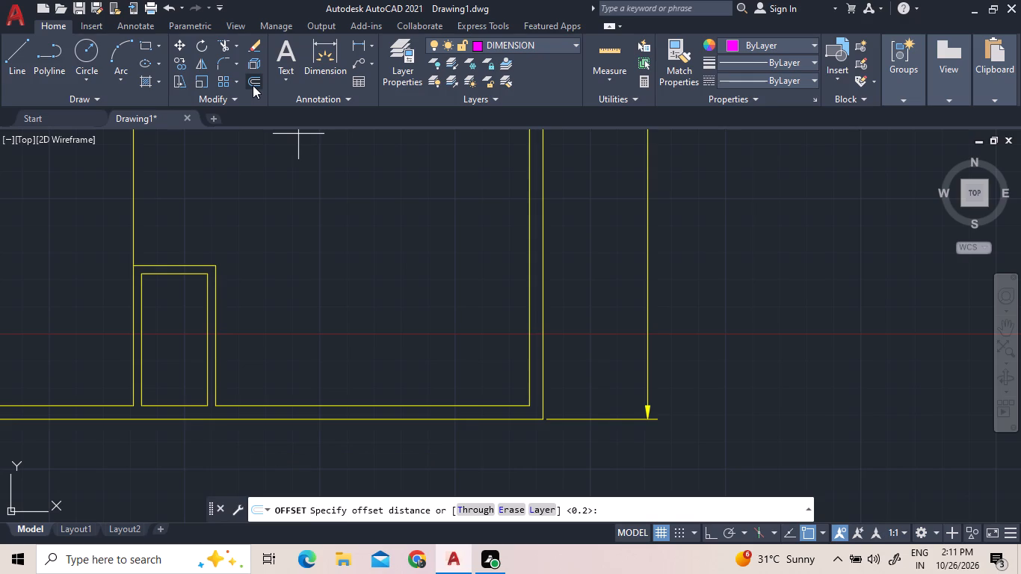
text(1.52)
key(Return)
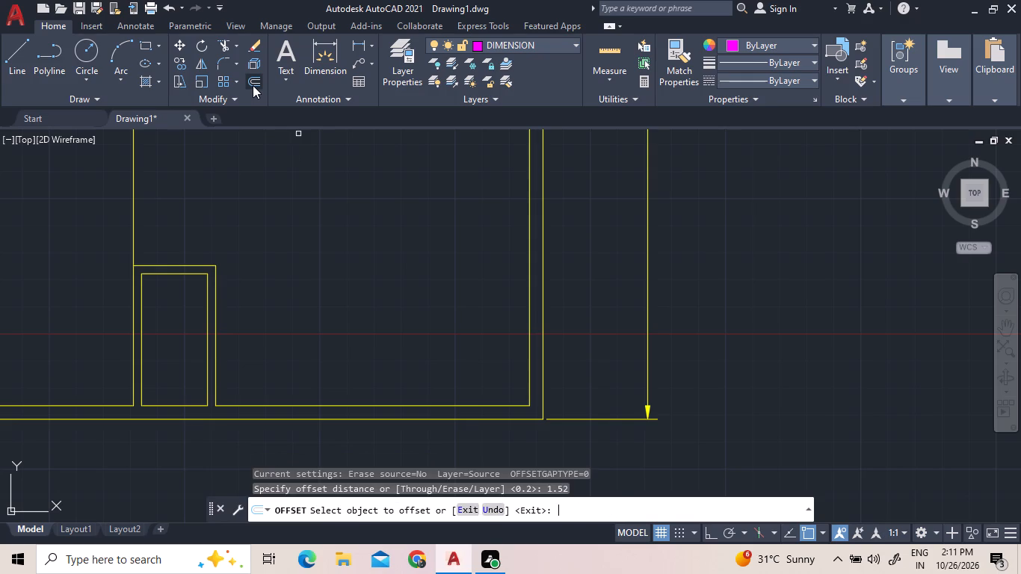
click(216, 327)
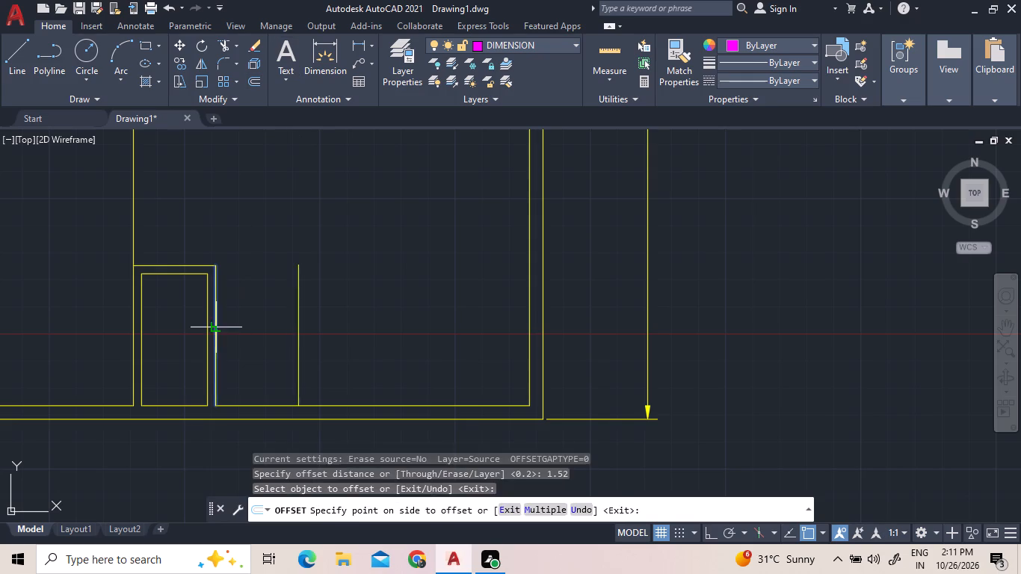
click(305, 339)
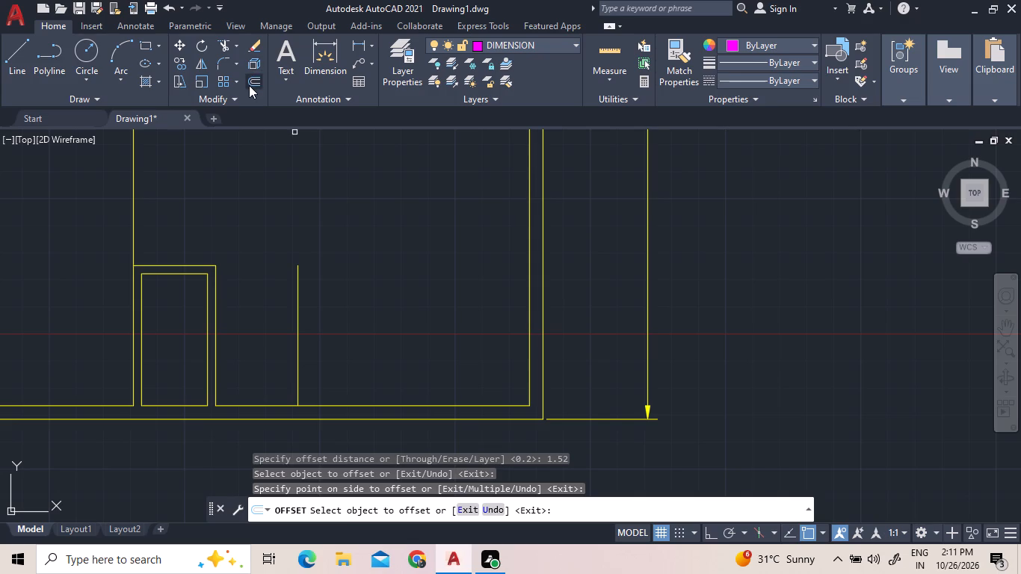
Offset the newly placed vertical line by 0.15 to its right to form the second small room's wall.
click(249, 84)
text(0.15)
key(Return)
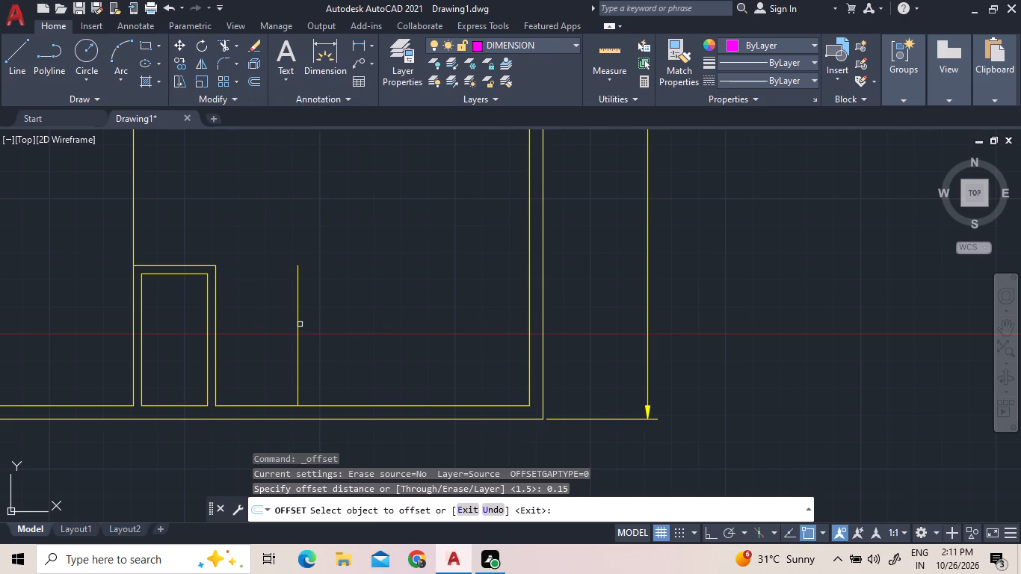
click(299, 323)
click(313, 329)
Trim the inner bottom wall line between the two lines of the second small room's right wall.
click(222, 47)
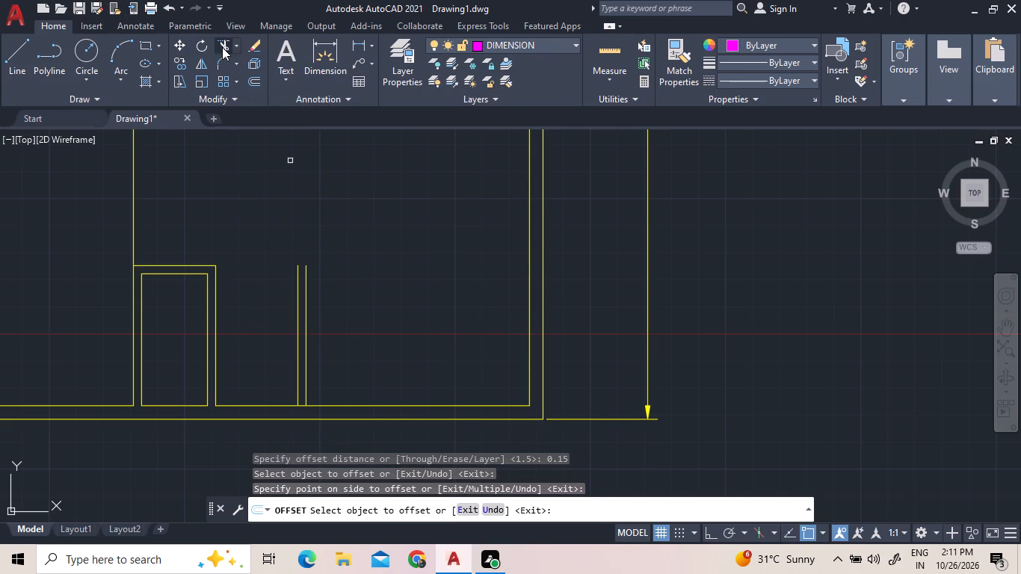
click(303, 404)
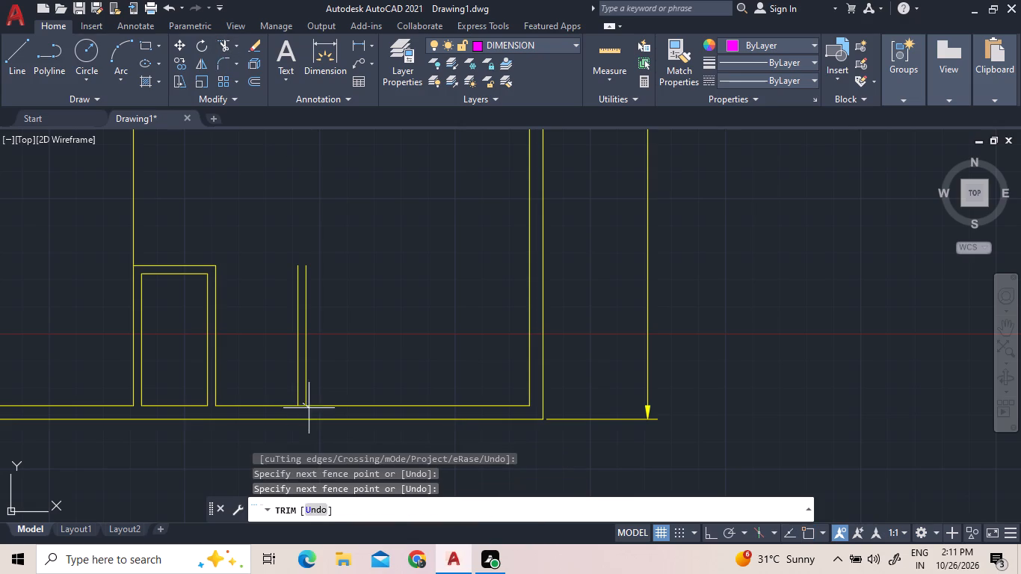
click(302, 413)
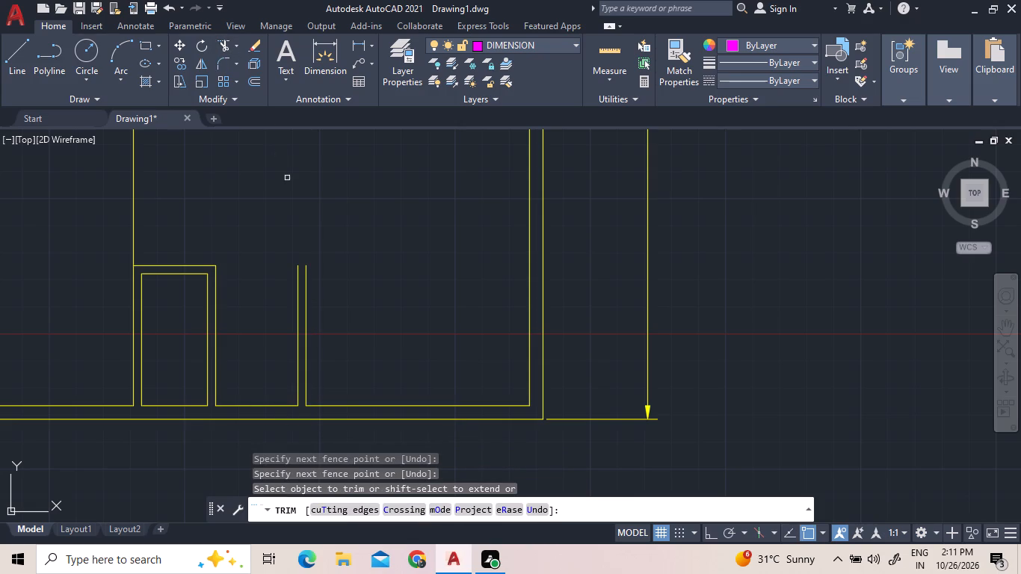
Offset the inner bottom wall line of the second small room upward by 2.44.
click(259, 78)
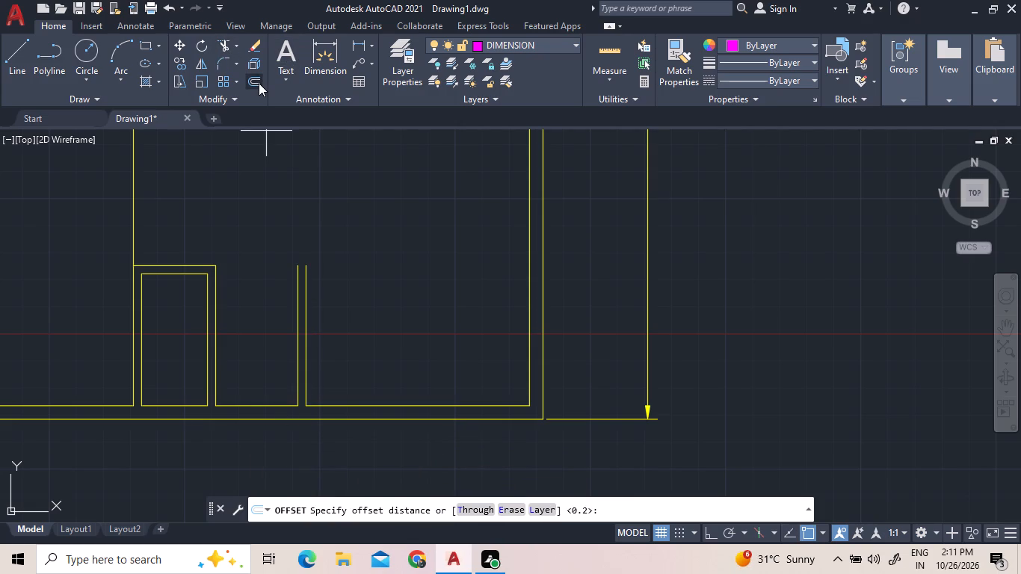
text(2.440)
key(BackSpace)
key(Return)
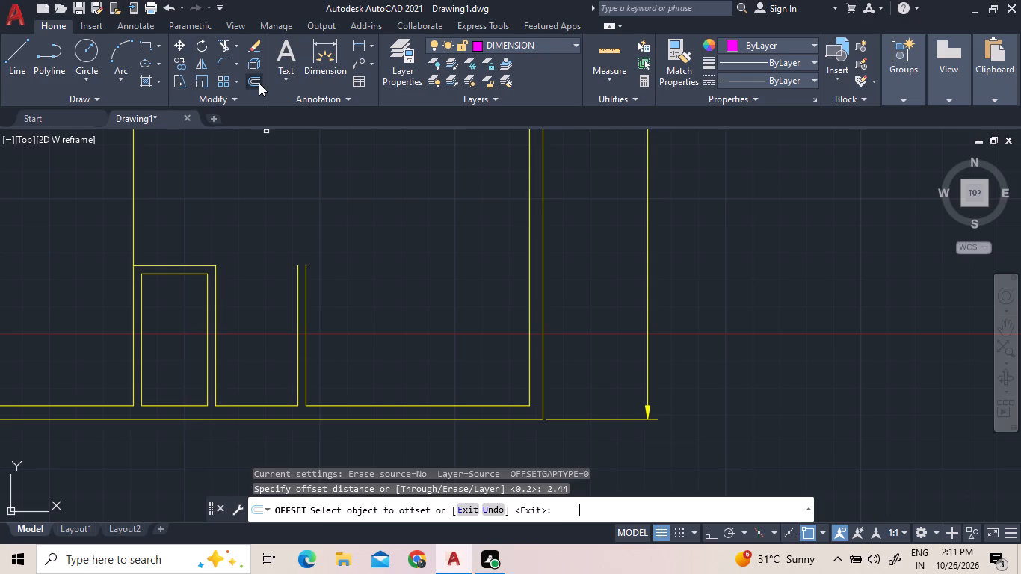
click(247, 405)
click(251, 374)
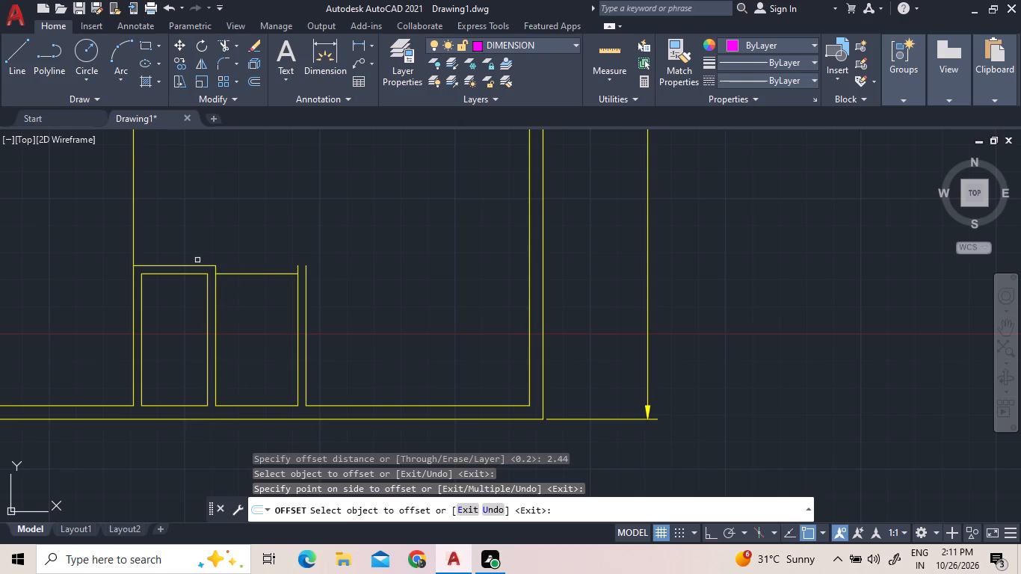
Extend the first small room's outer top wall line across to the left line of the second room's right wall.
click(233, 40)
click(229, 62)
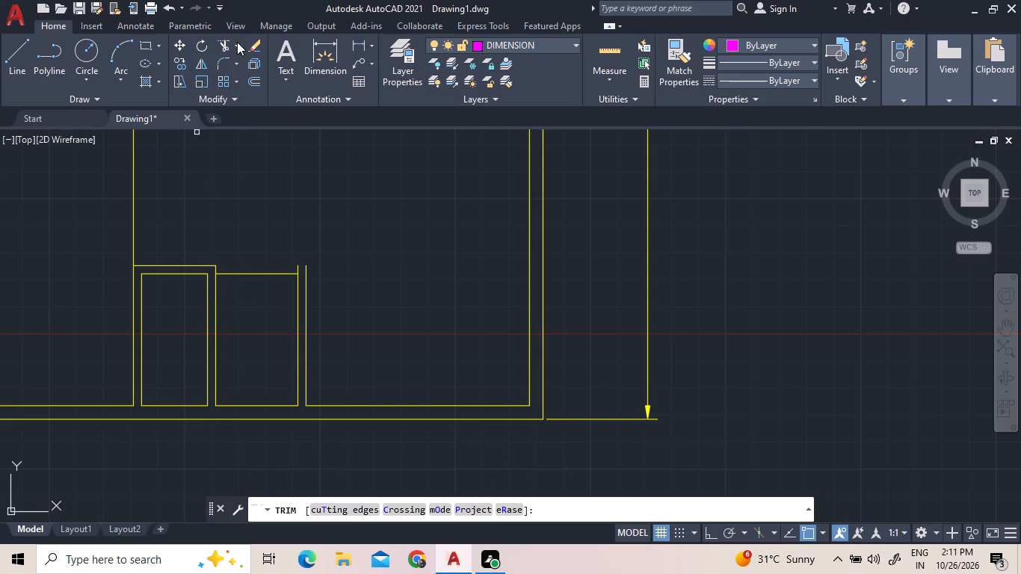
click(237, 42)
click(242, 107)
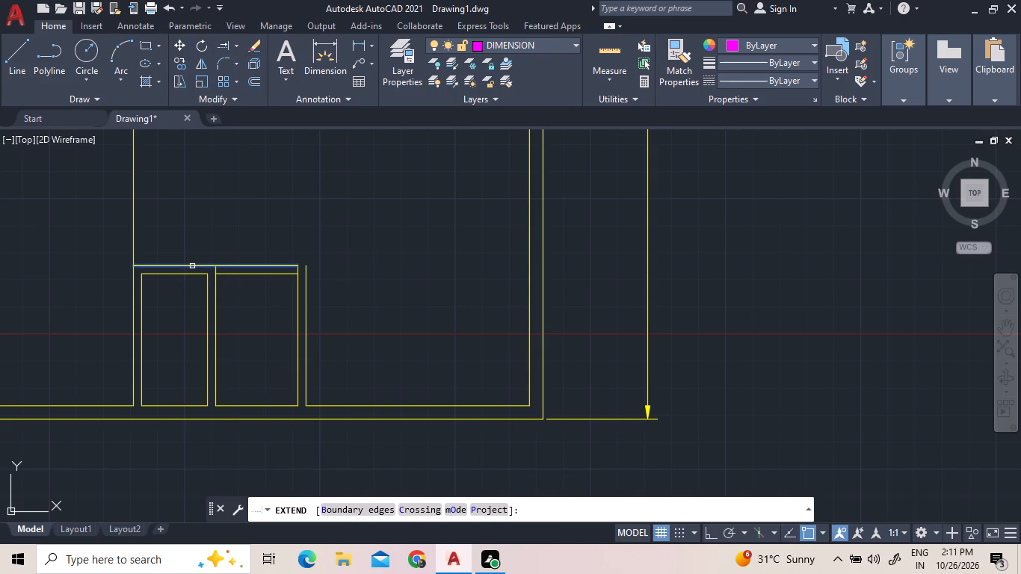
click(192, 266)
click(240, 270)
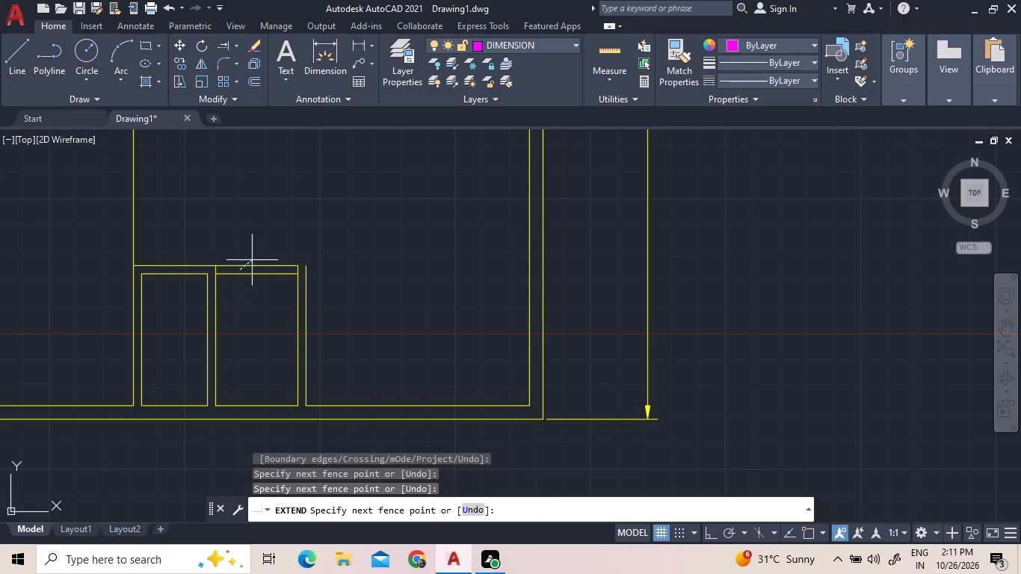
click(262, 246)
right_click(271, 218)
click(300, 229)
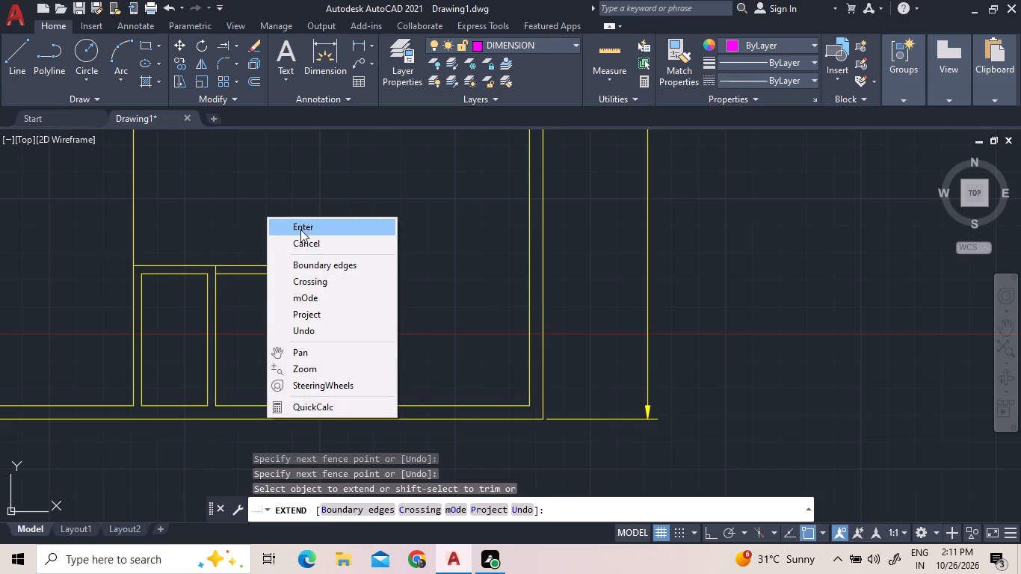
Trim the second small room's vertical wall line stubs between its inner and outer top wall lines, at both top corners.
click(231, 42)
click(235, 46)
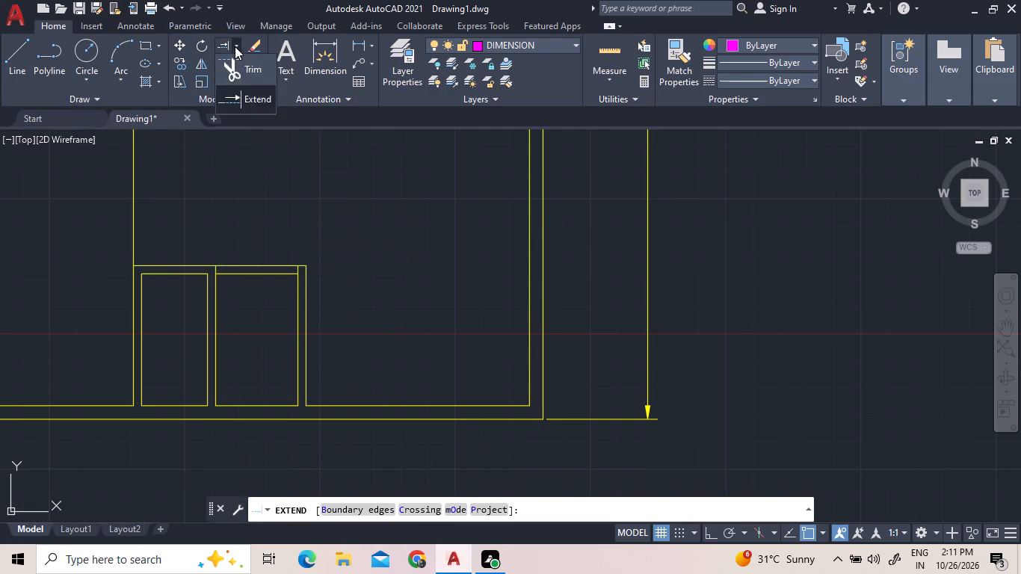
click(238, 64)
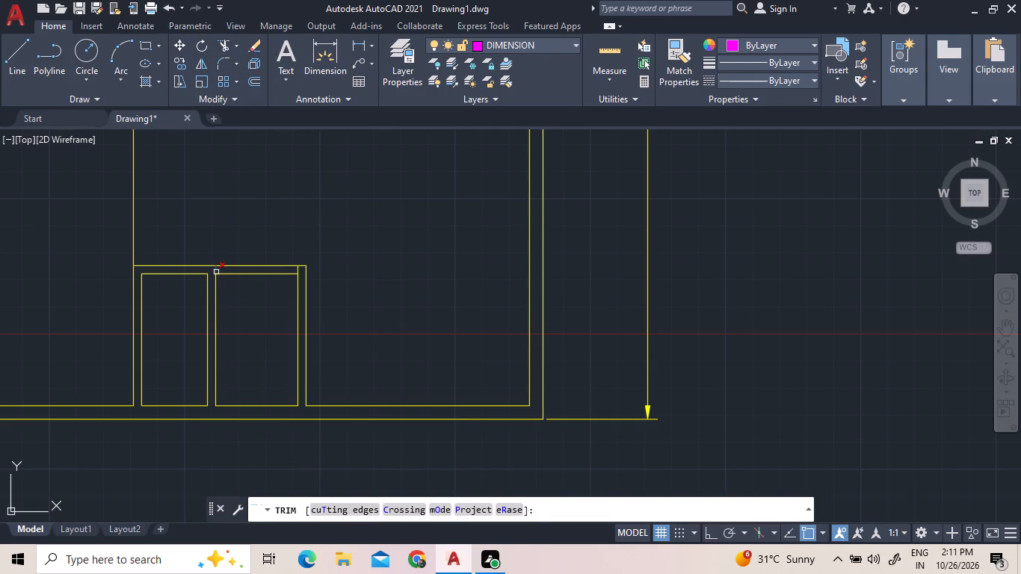
click(216, 272)
click(299, 271)
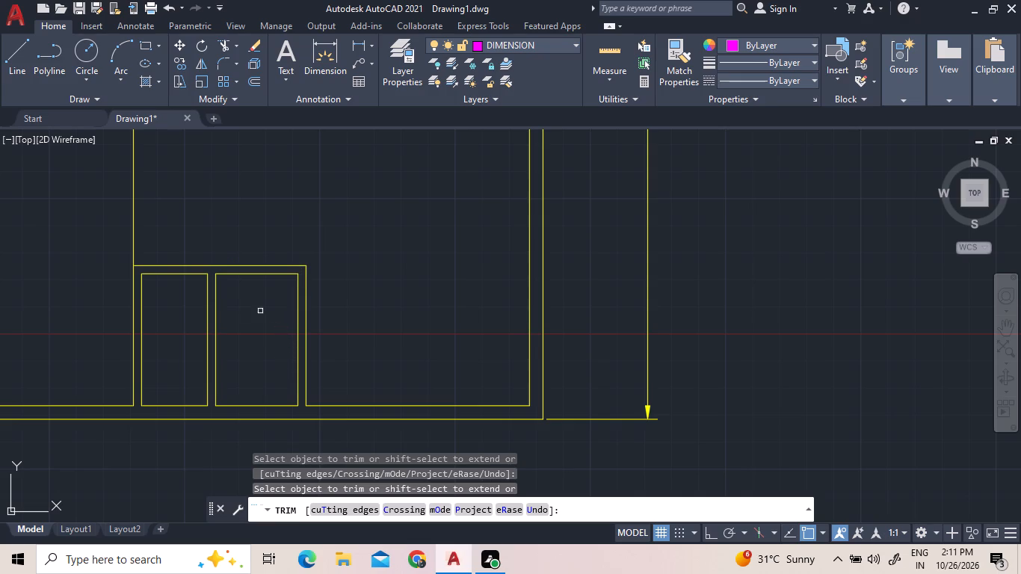
Extend both lines of the partition between the two small rooms up to the outer top wall line.
click(235, 42)
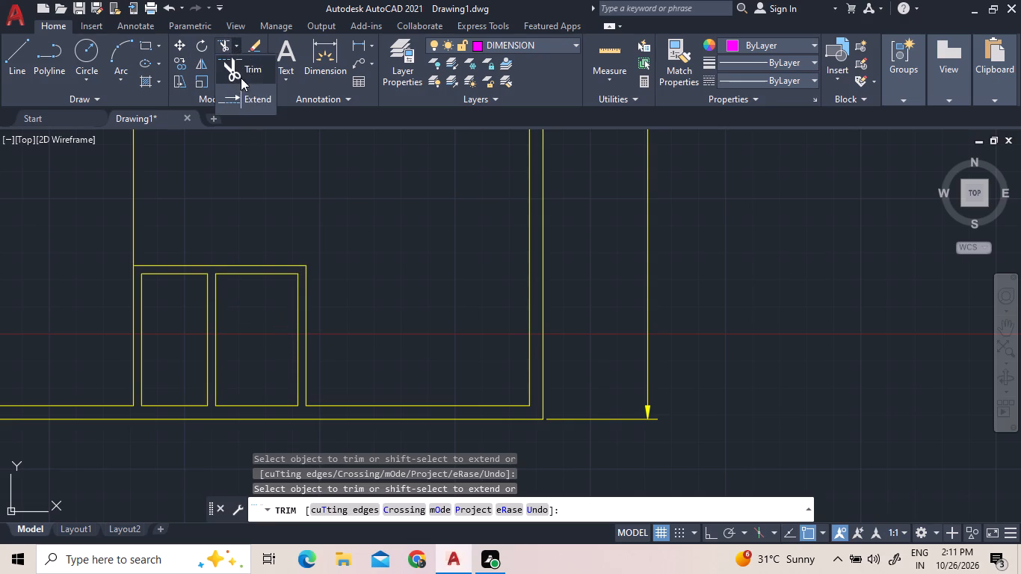
click(247, 109)
click(232, 309)
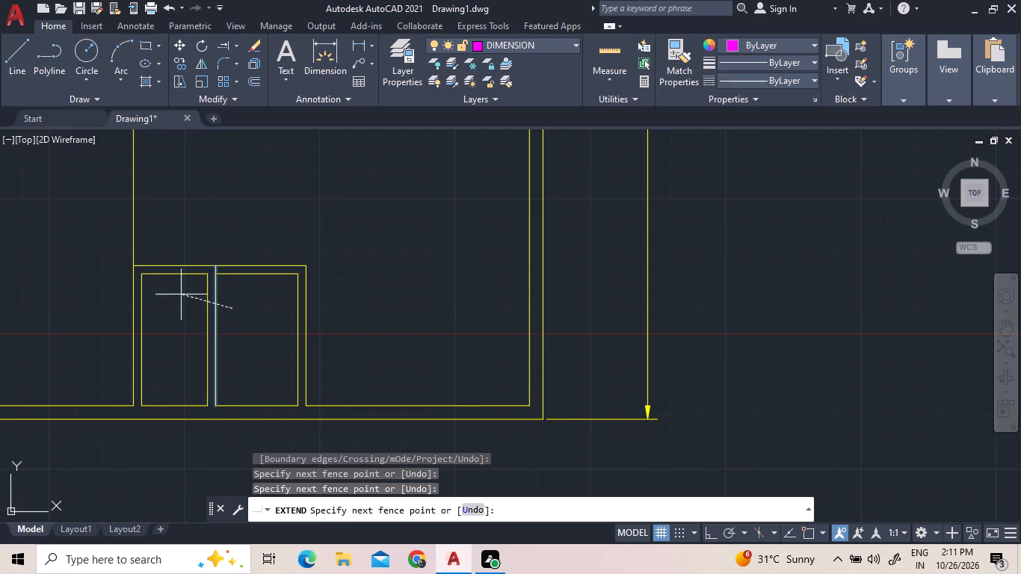
click(167, 291)
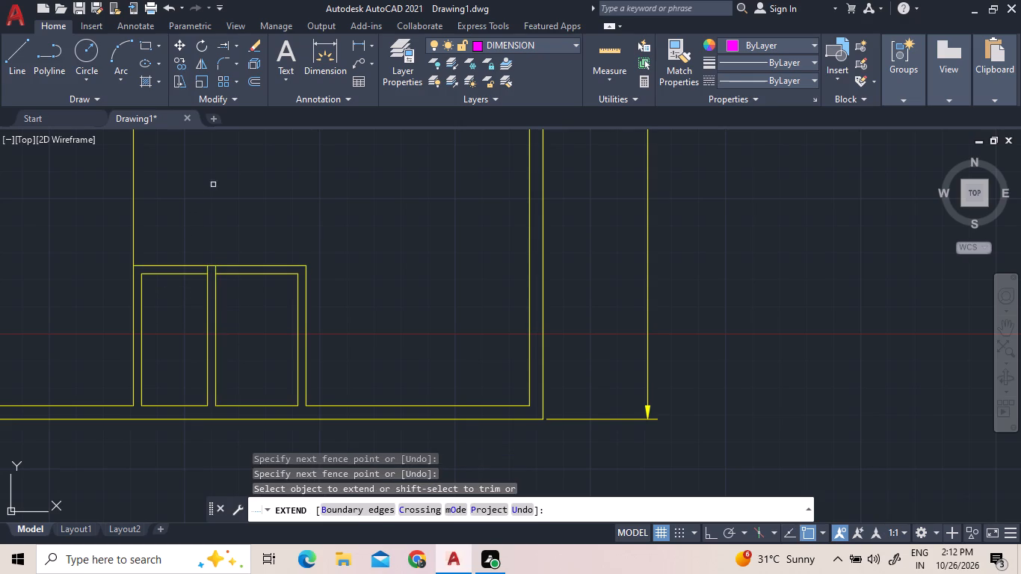
Offset each line of the partition between the small rooms by 0.05 outward into its adjoining room.
click(261, 85)
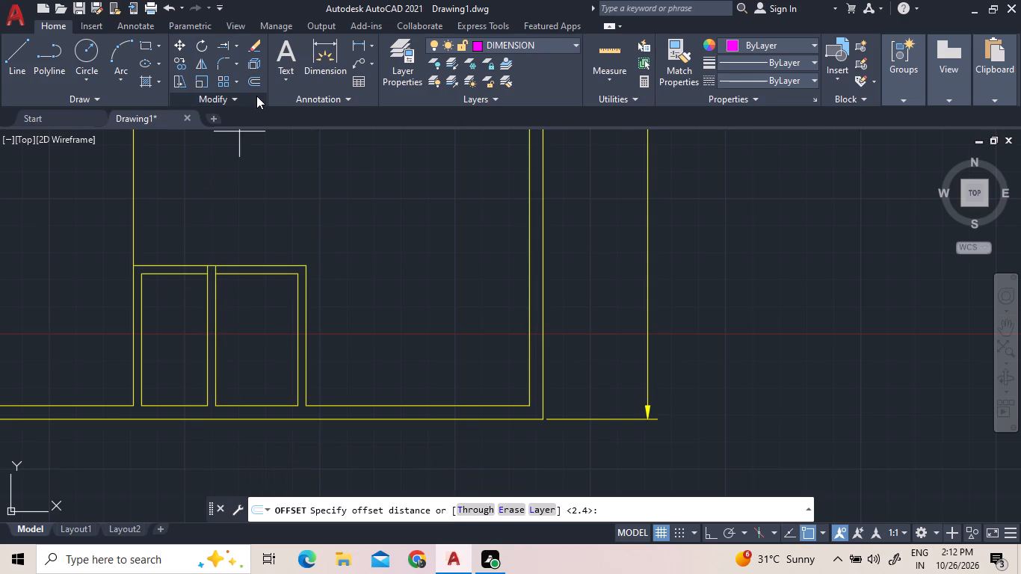
text(0.05)
key(Return)
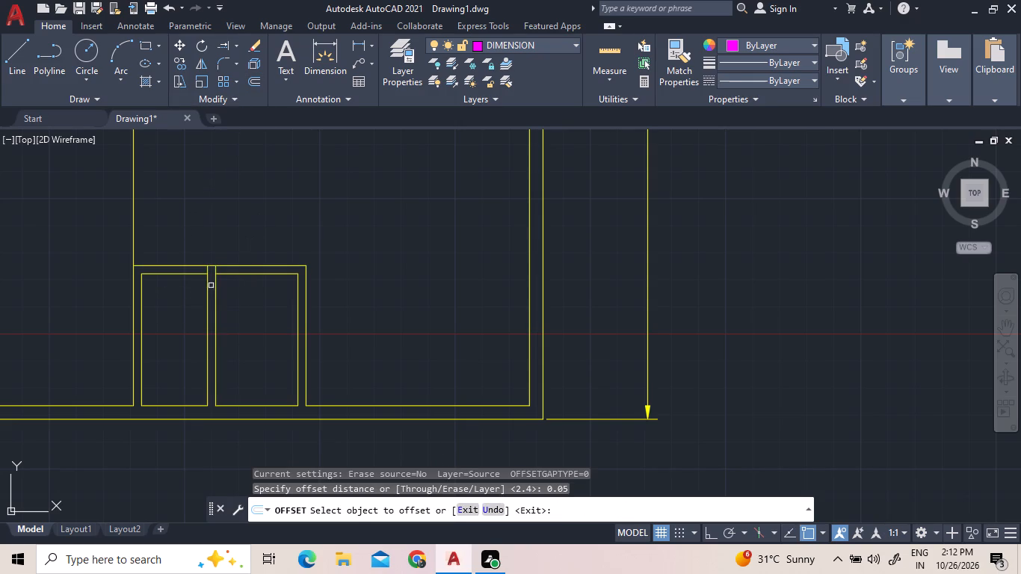
click(208, 297)
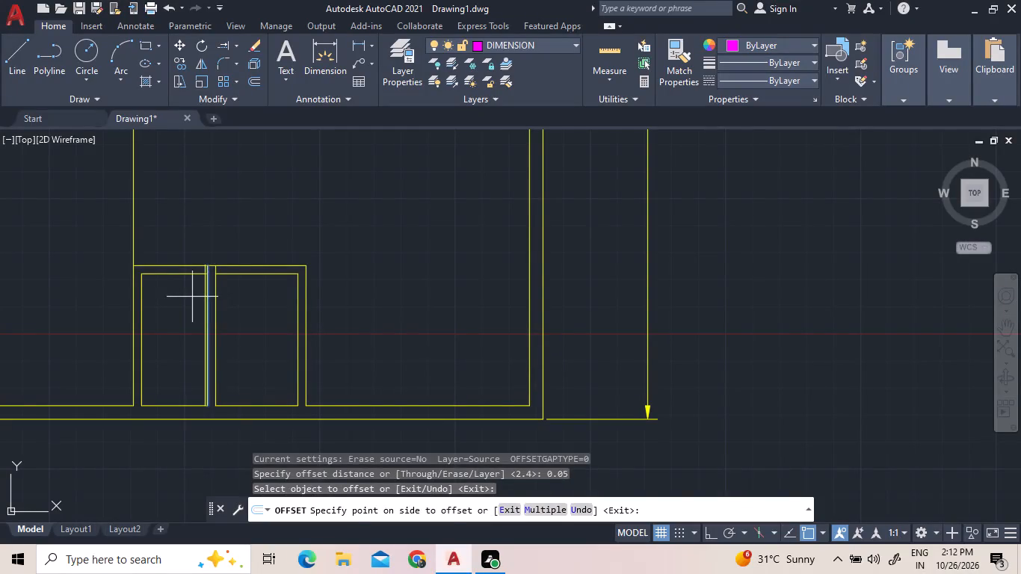
click(192, 297)
click(215, 303)
click(243, 313)
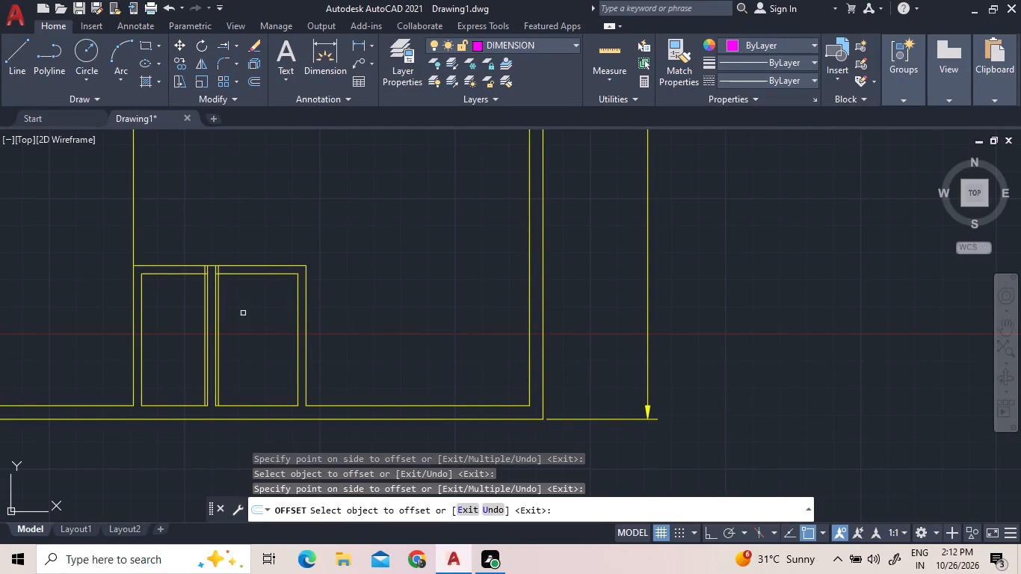
right_click(219, 206)
click(226, 215)
Insert a Door - Metric block from the tool palettes into the open space above and to the right of the small rooms.
right_click(227, 209)
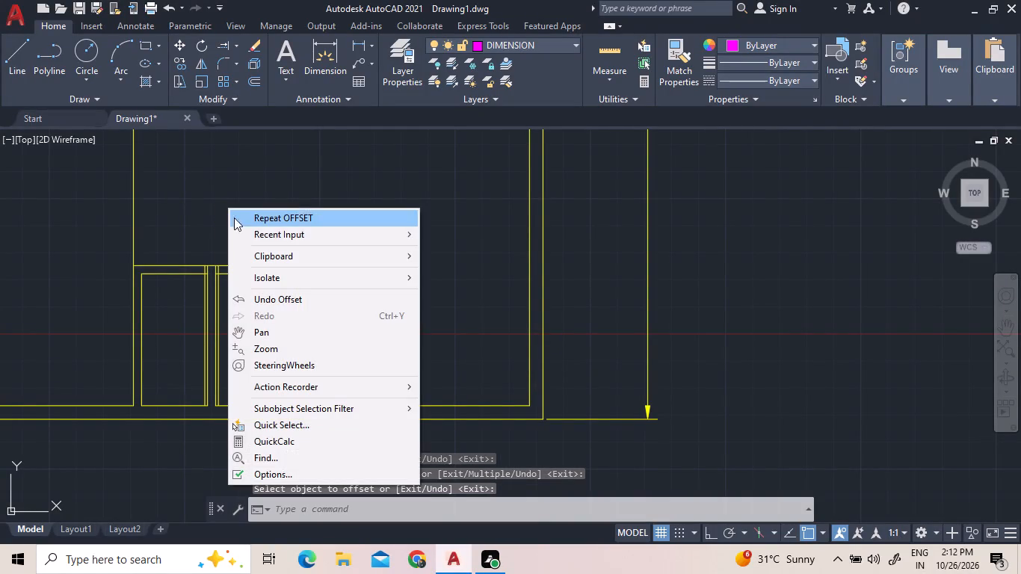
click(277, 236)
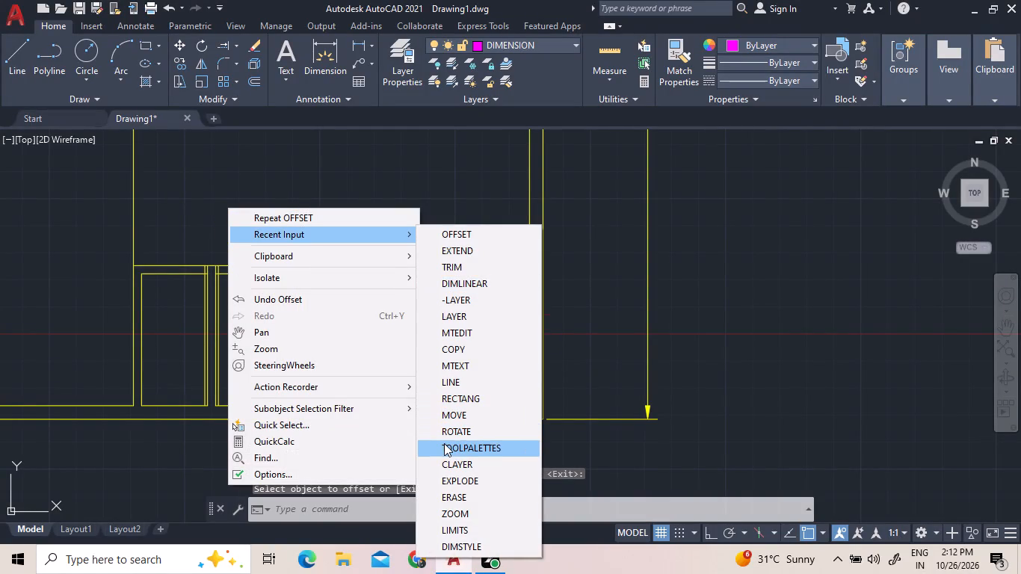
click(444, 443)
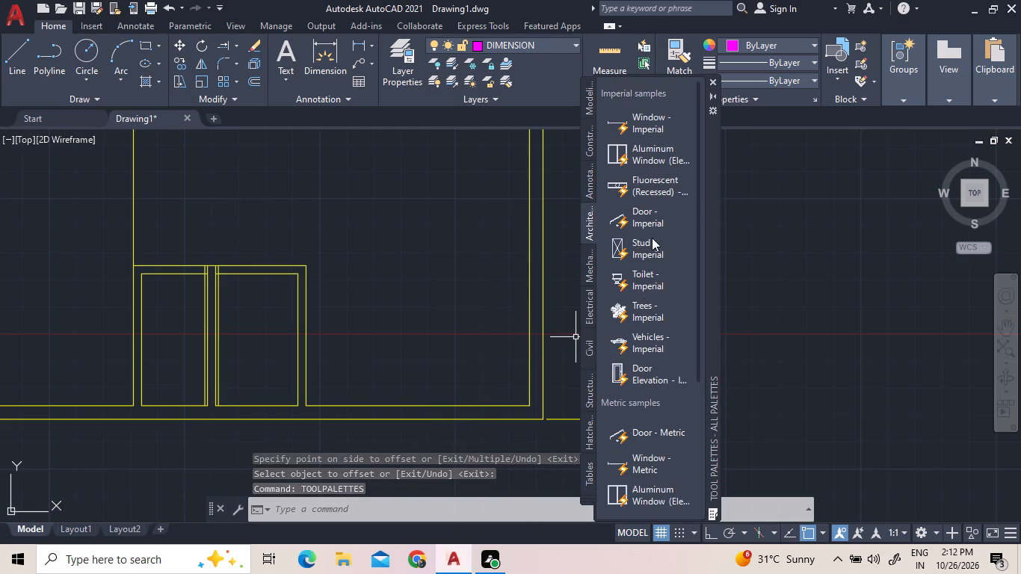
drag(658, 431, 345, 234)
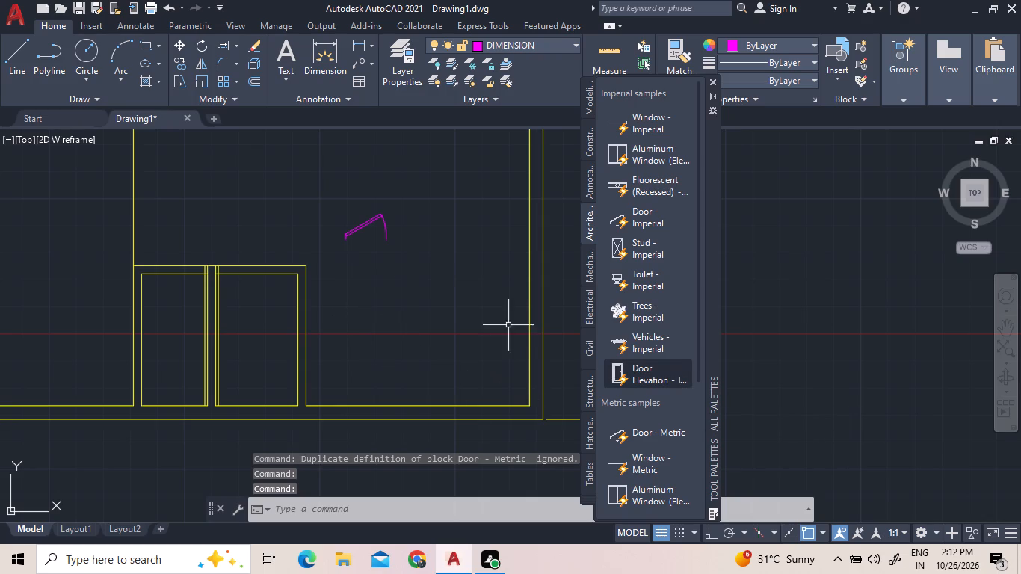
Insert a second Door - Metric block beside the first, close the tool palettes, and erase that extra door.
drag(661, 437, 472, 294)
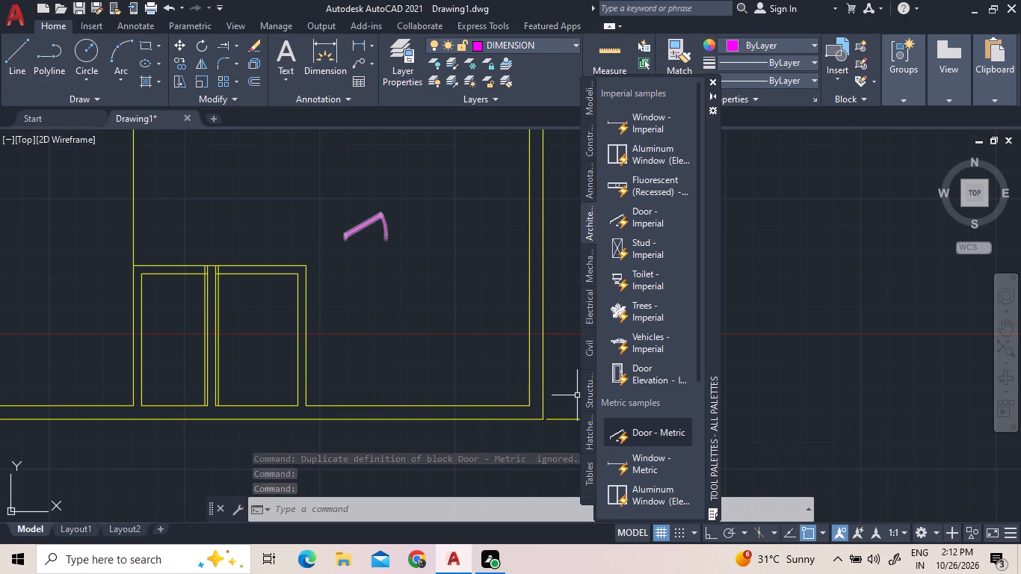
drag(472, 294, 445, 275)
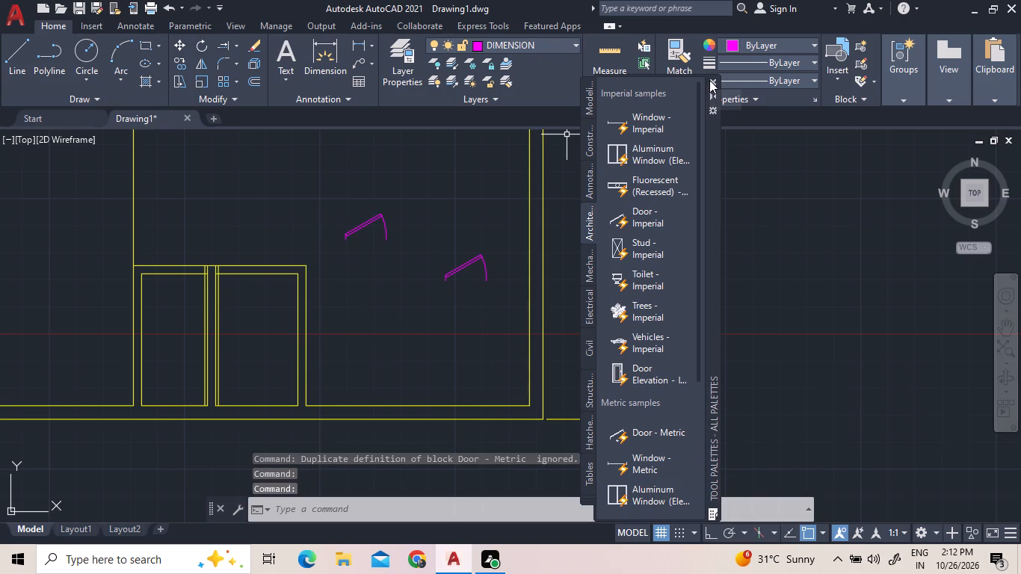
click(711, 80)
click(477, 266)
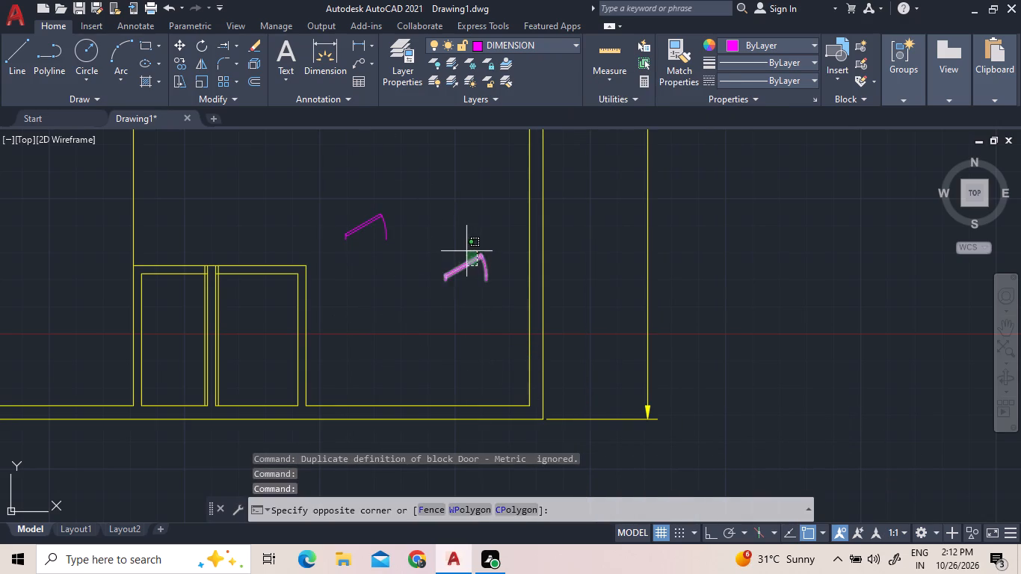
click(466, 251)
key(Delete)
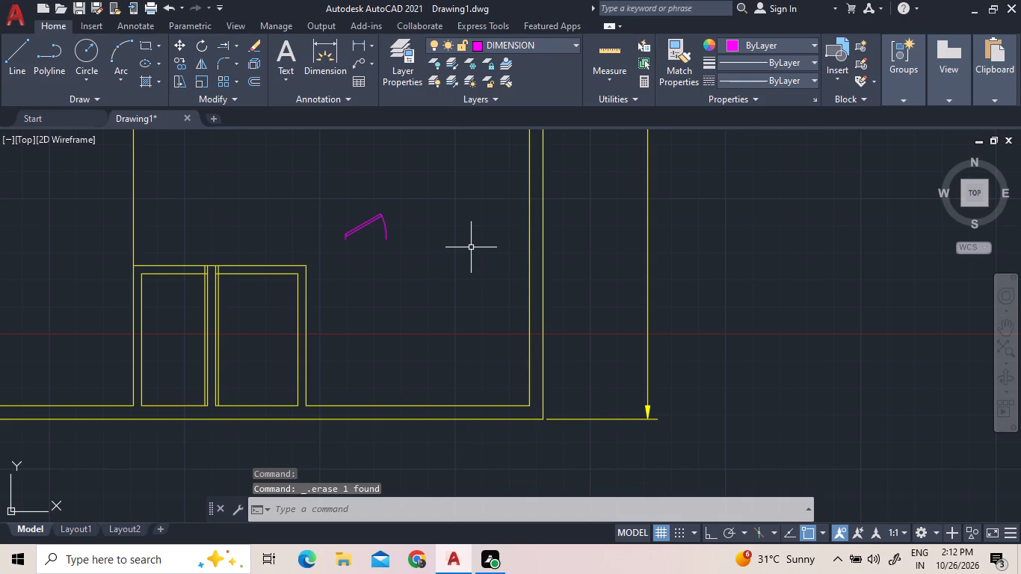
Set the inserted door's leaf to open at a right angle and flip it both ways, so it swings downward from a right-hand hinge.
click(380, 218)
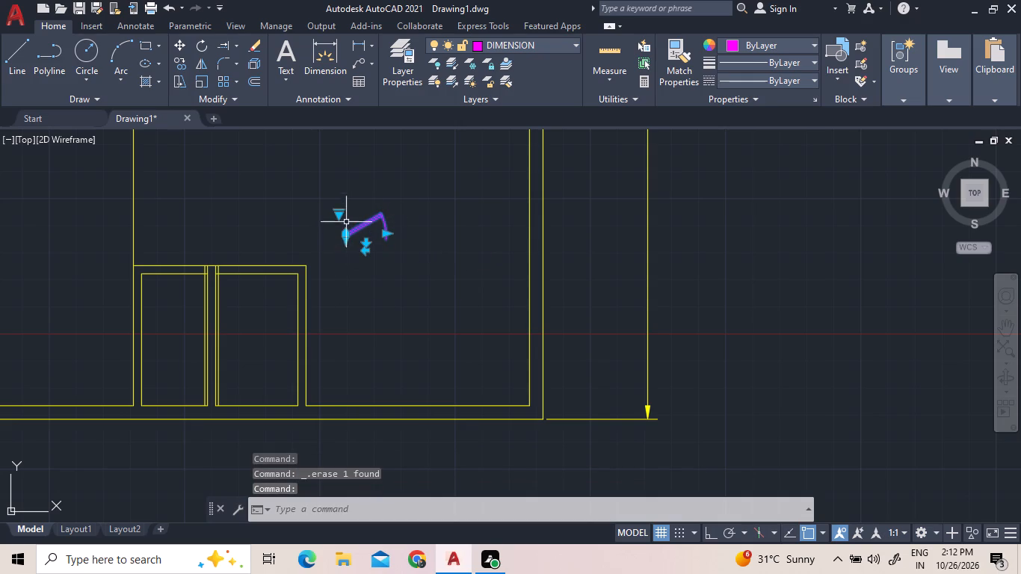
click(339, 215)
click(363, 279)
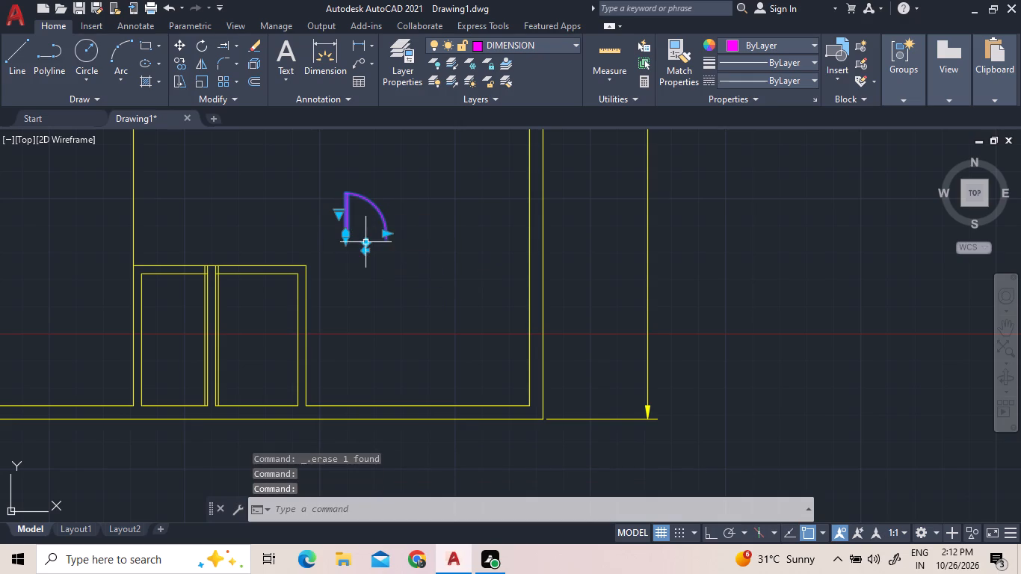
scroll(365, 240, up, 1)
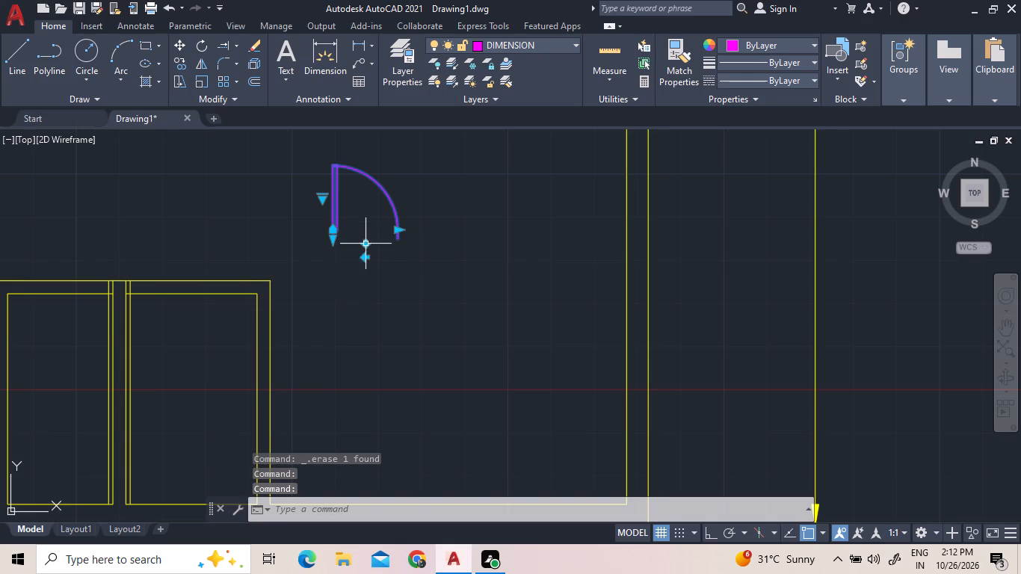
click(364, 243)
click(365, 215)
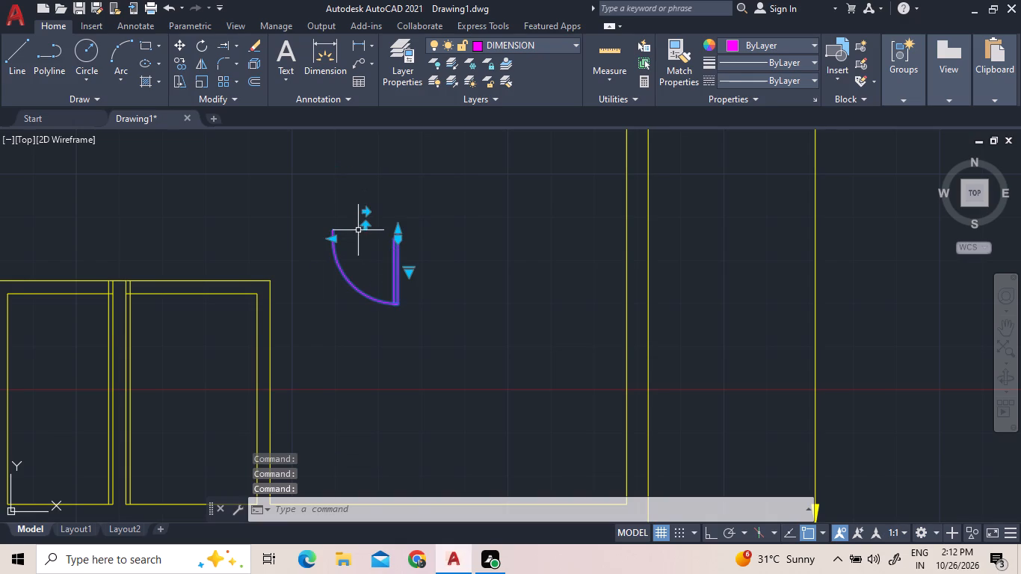
Move the door by its top hinge-side corner to where the first small room's 0.05 offset line meets the outer top wall line.
right_click(355, 234)
click(390, 291)
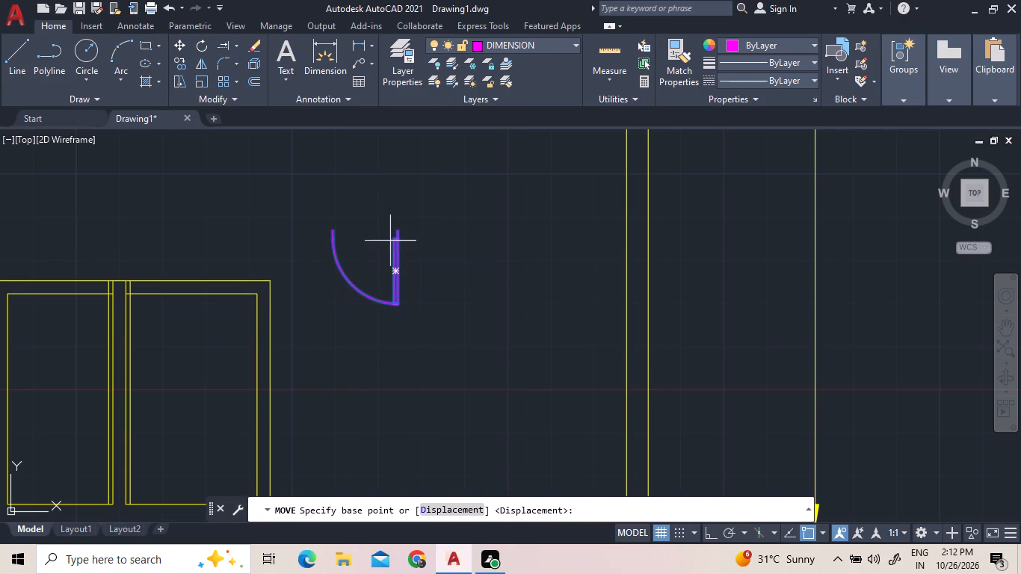
click(399, 232)
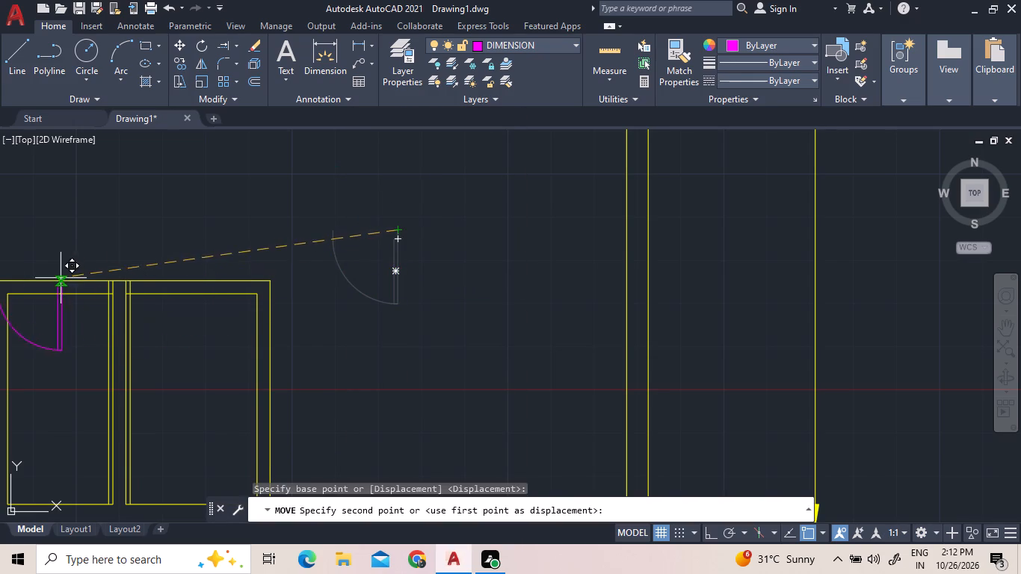
scroll(63, 280, up, 4)
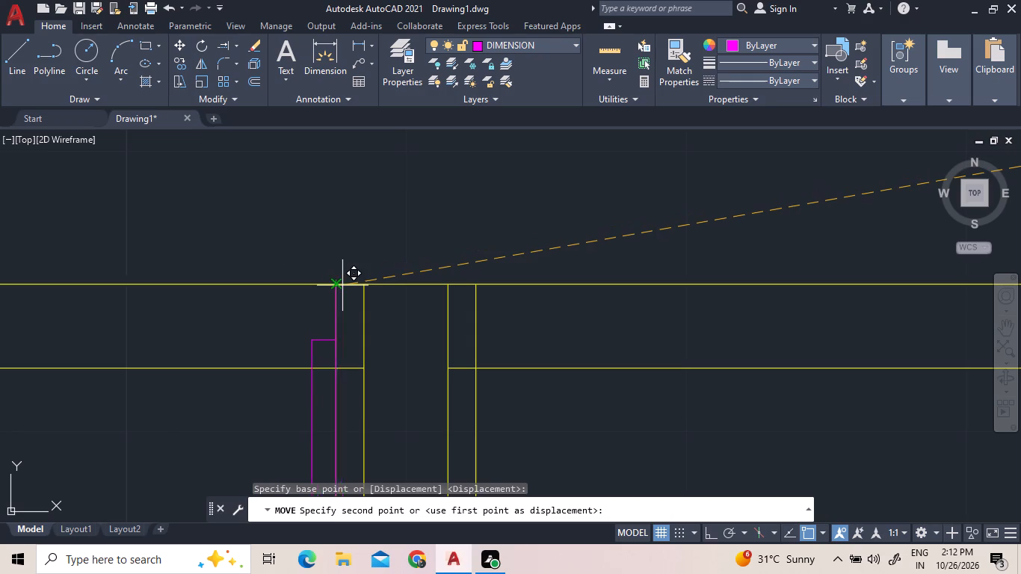
click(331, 286)
scroll(316, 255, down, 3)
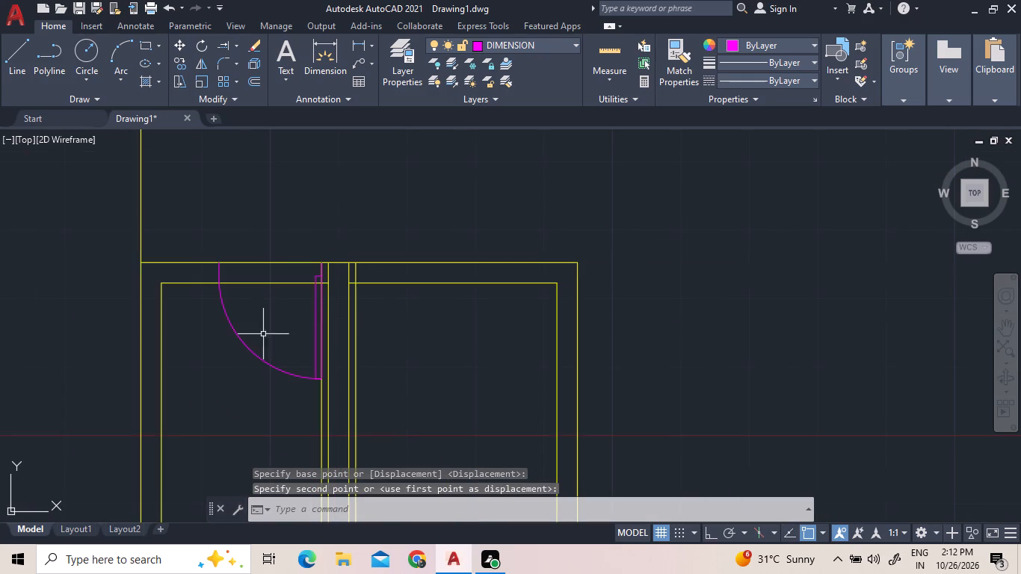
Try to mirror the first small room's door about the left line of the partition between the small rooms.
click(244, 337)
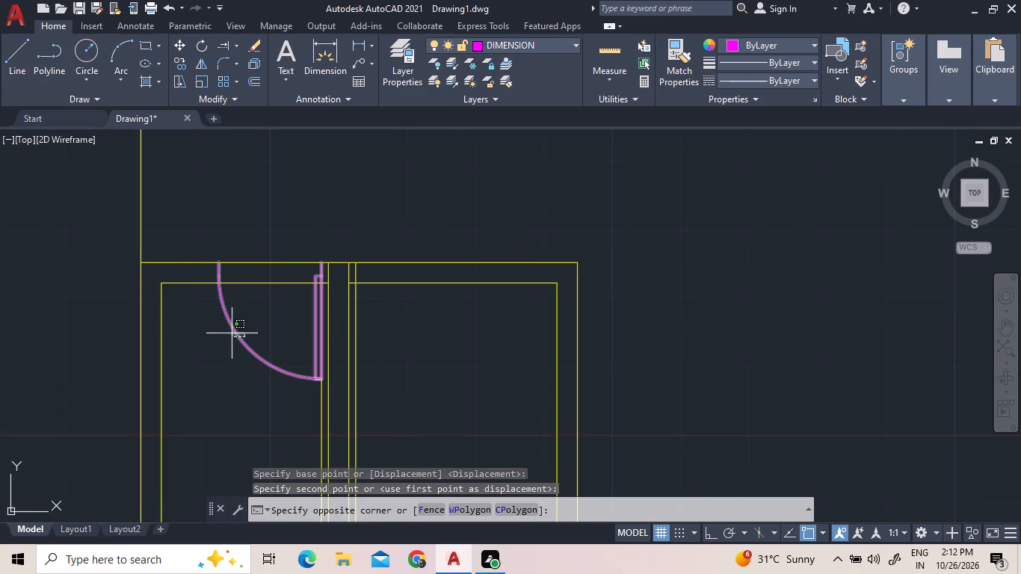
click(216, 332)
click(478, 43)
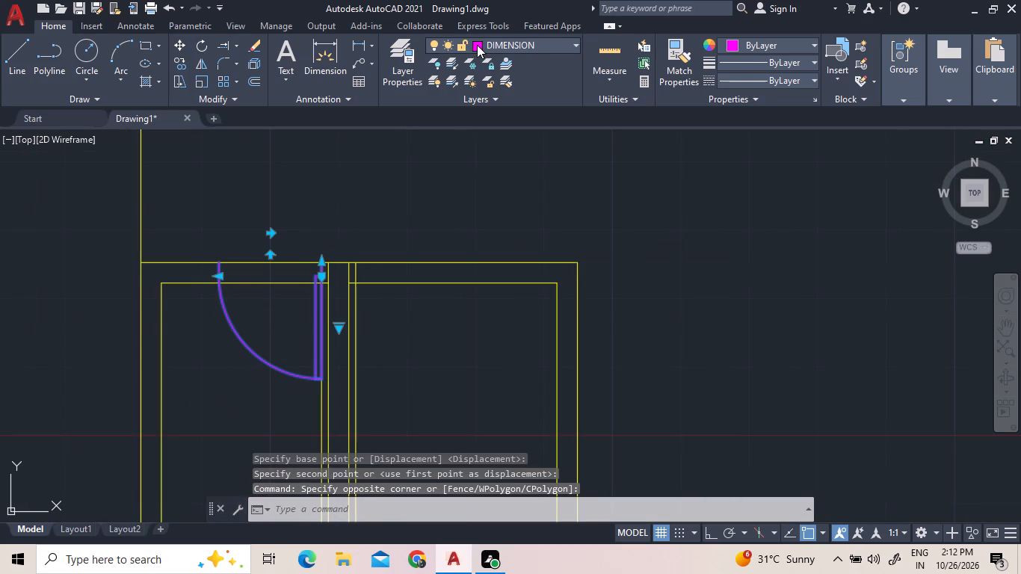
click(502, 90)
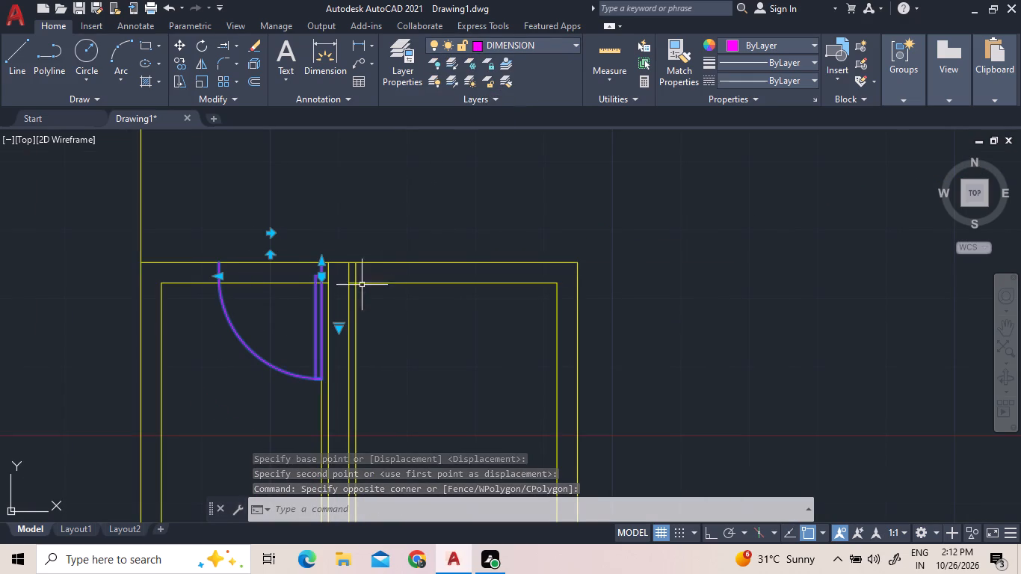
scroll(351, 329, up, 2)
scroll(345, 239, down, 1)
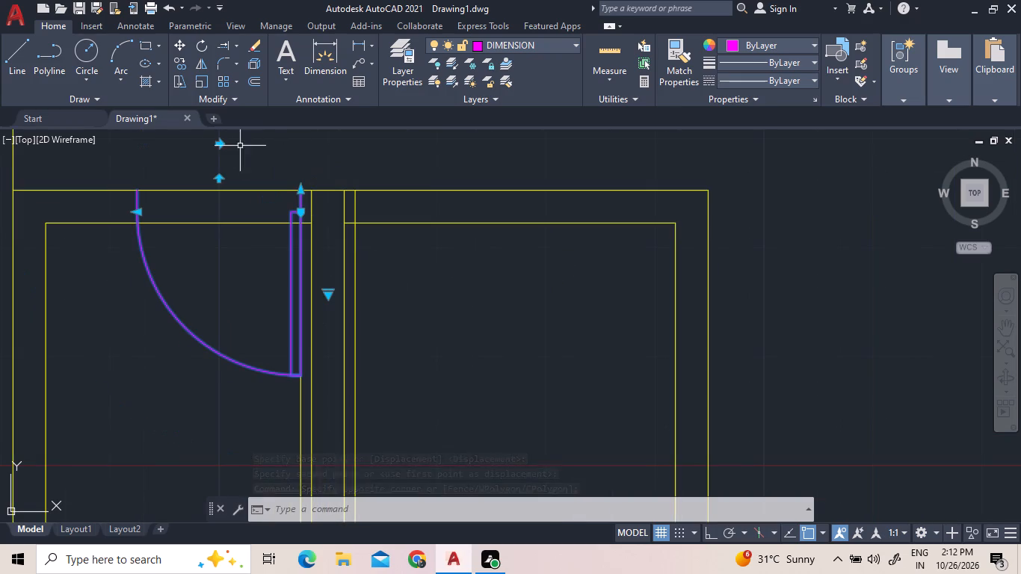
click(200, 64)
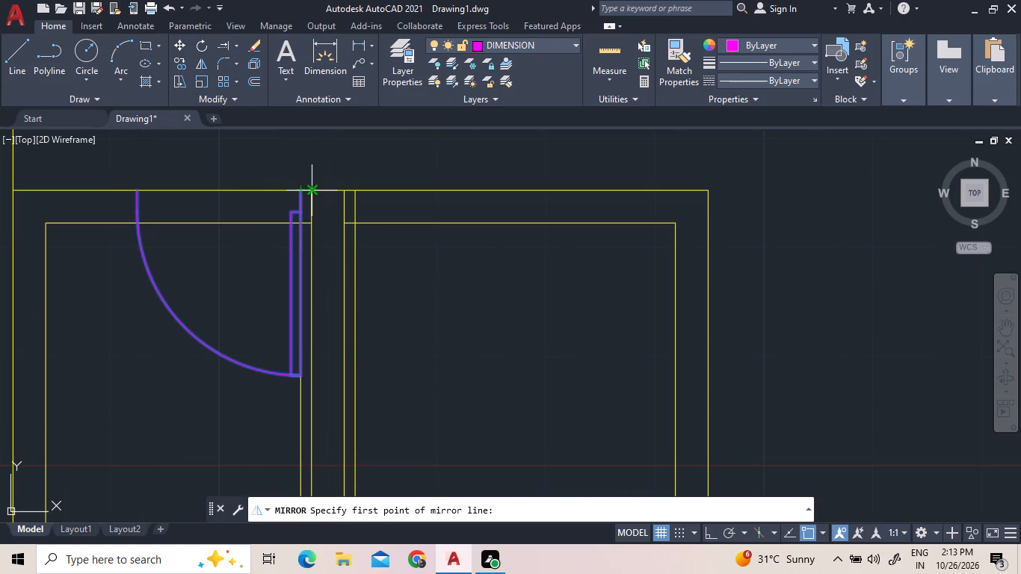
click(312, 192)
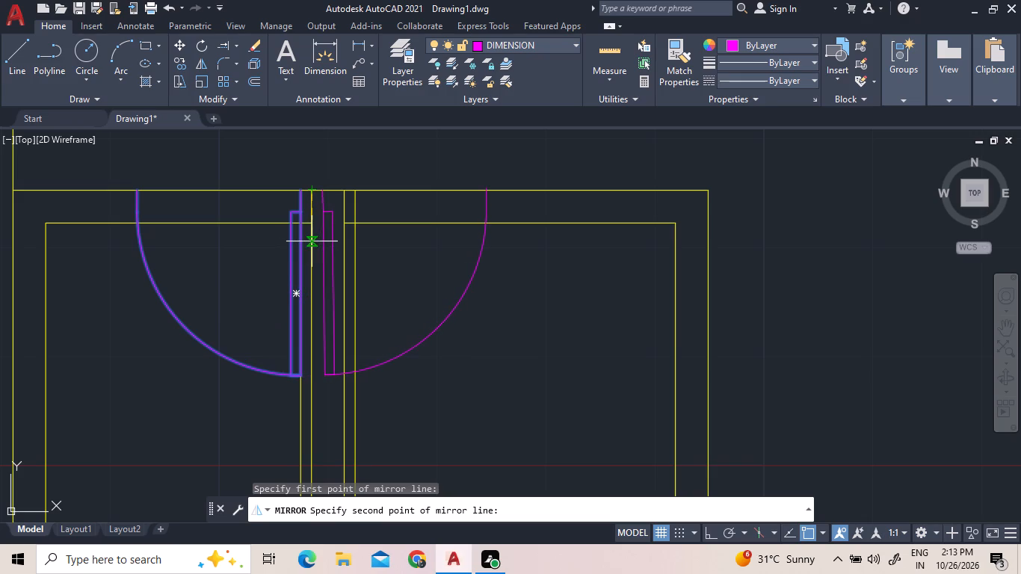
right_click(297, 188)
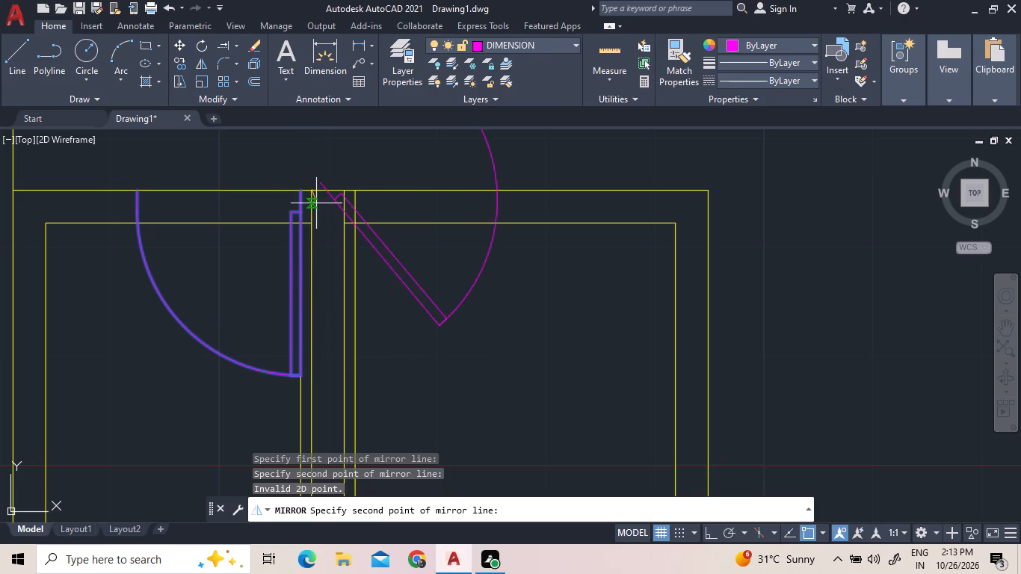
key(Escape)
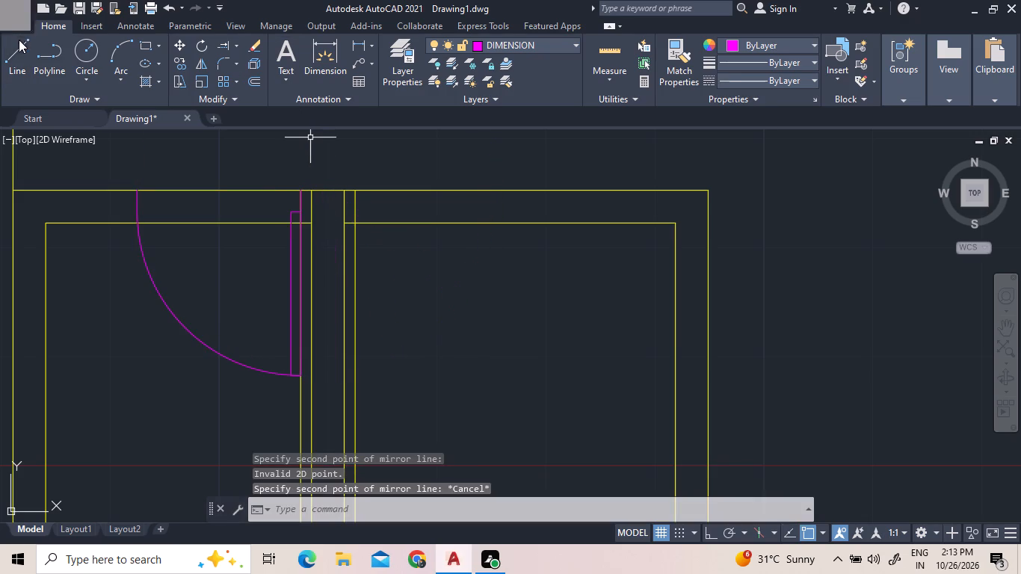
Mirror the first small room's door about a vertical line through the middle of the partition's top end, with Ortho on, keeping the original.
click(161, 273)
click(126, 263)
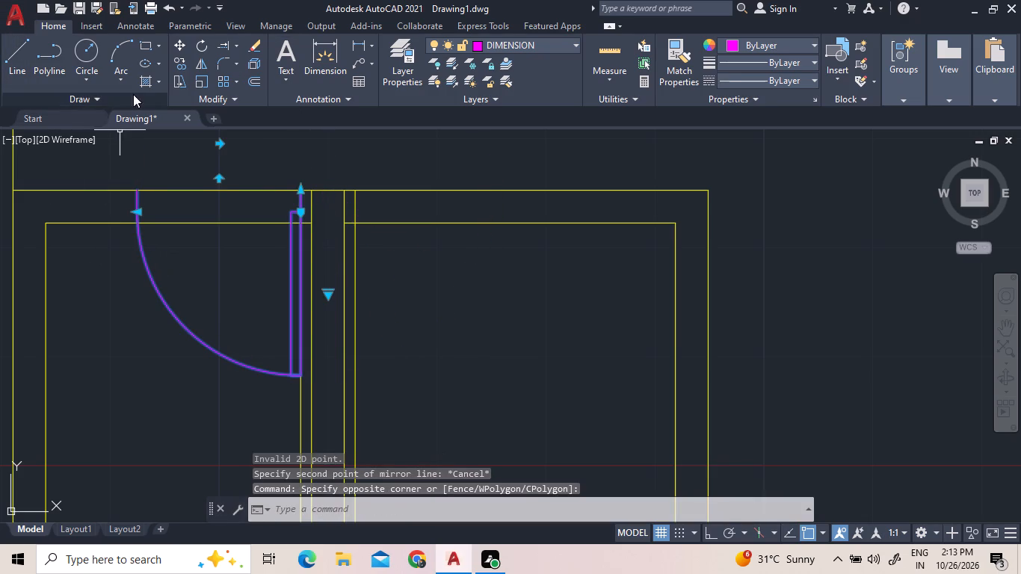
click(202, 65)
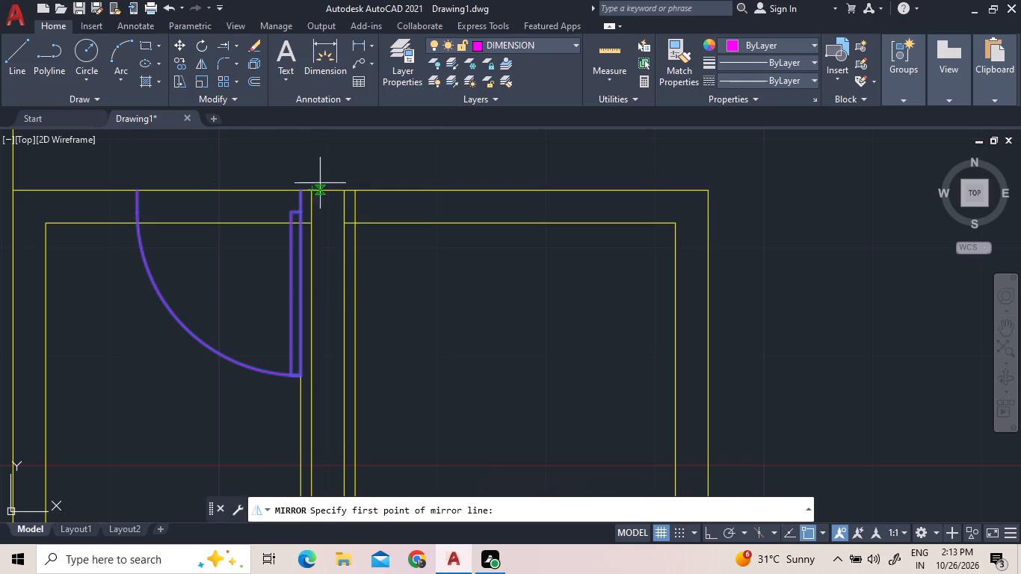
click(325, 191)
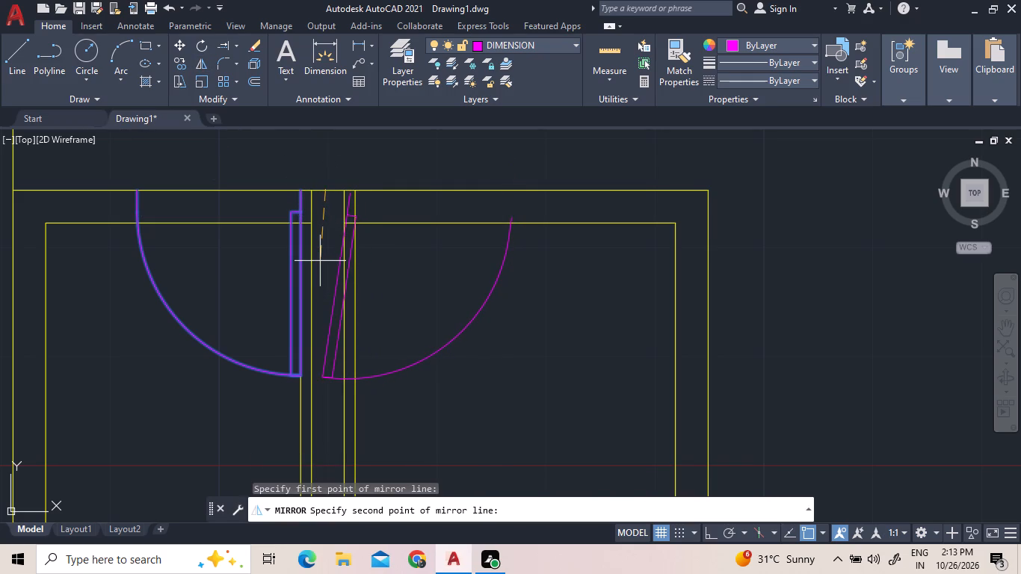
click(712, 528)
click(388, 380)
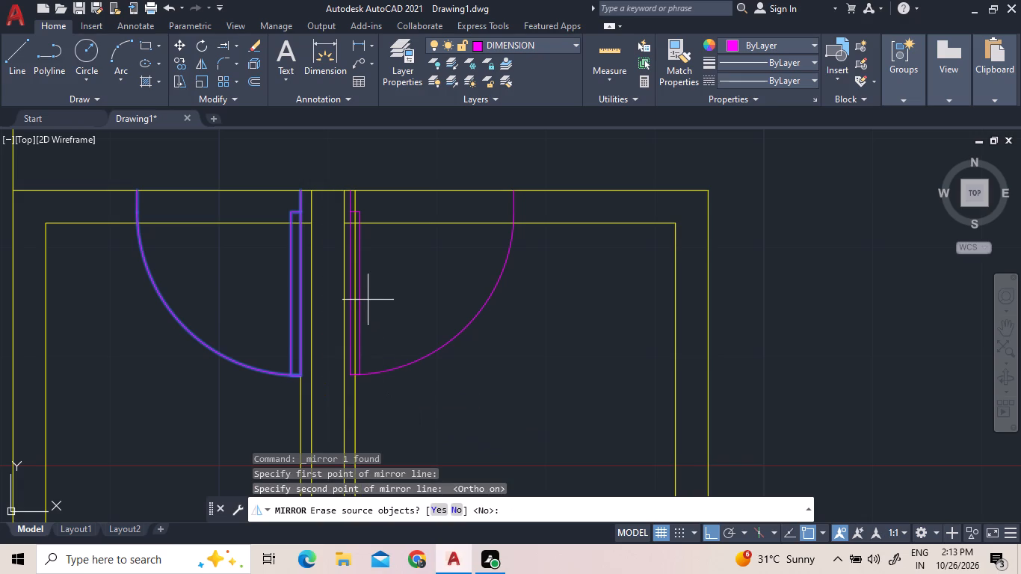
drag(496, 391, 463, 371)
click(415, 354)
click(457, 504)
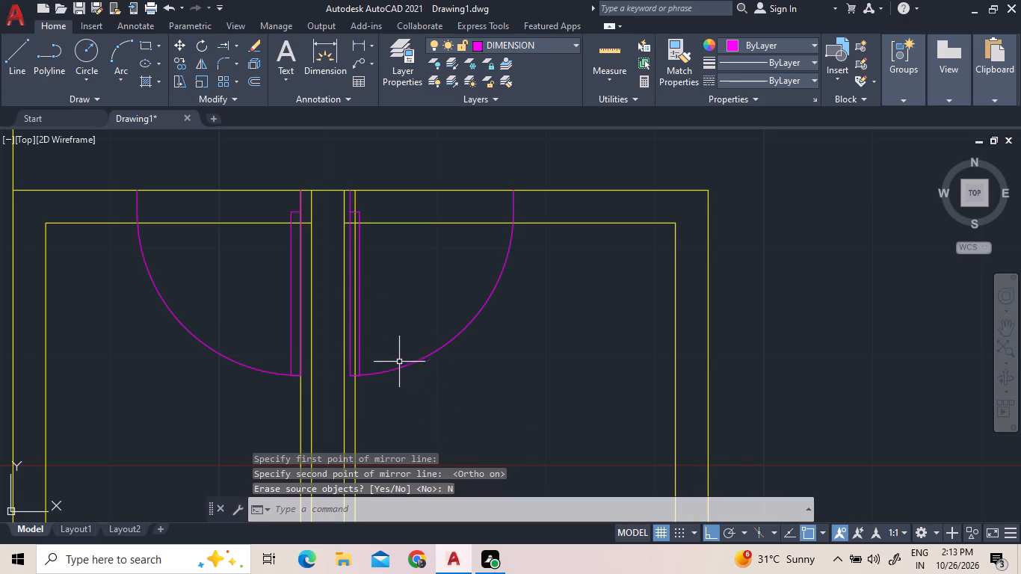
Copy the mirrored door from its top hinge-side corner to where the second small room's offset line meets the outer top wall line.
click(396, 370)
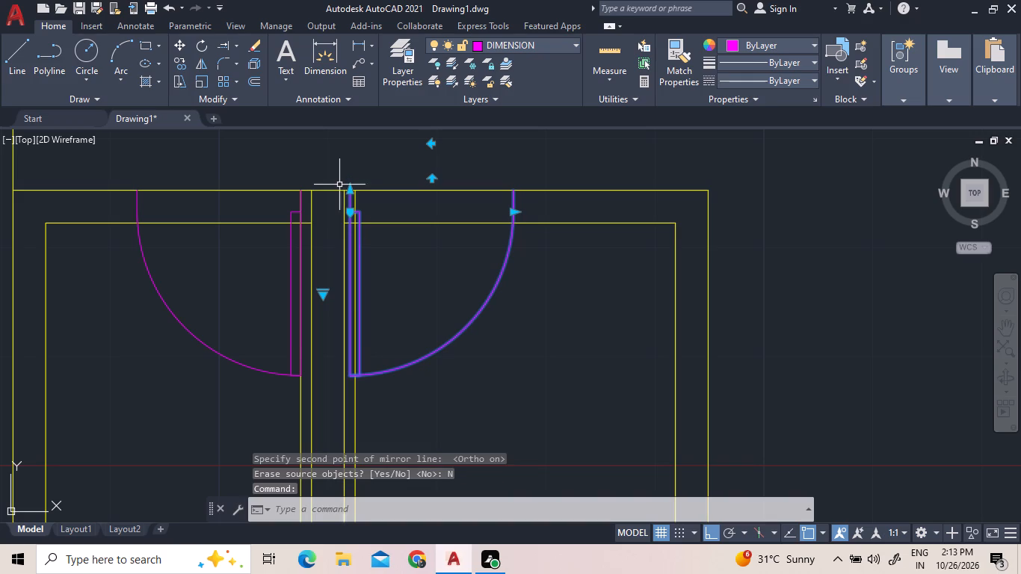
scroll(349, 181, up, 3)
right_click(349, 202)
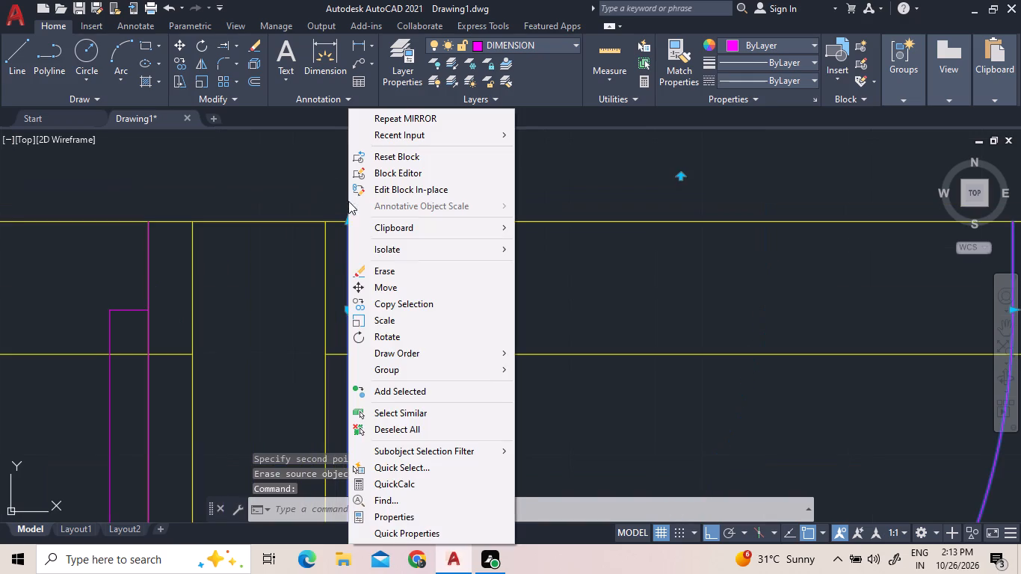
drag(390, 286, 390, 298)
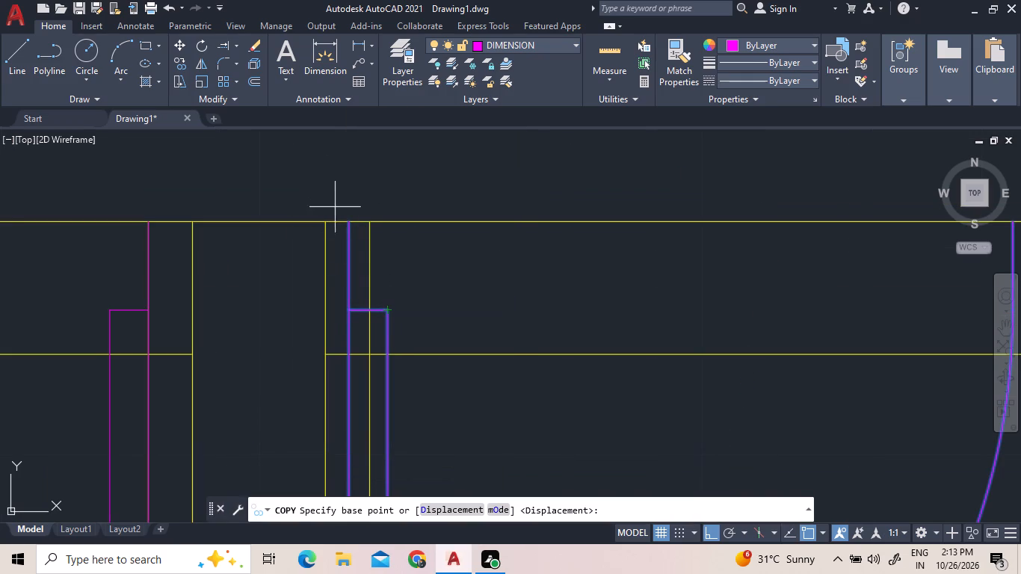
click(350, 223)
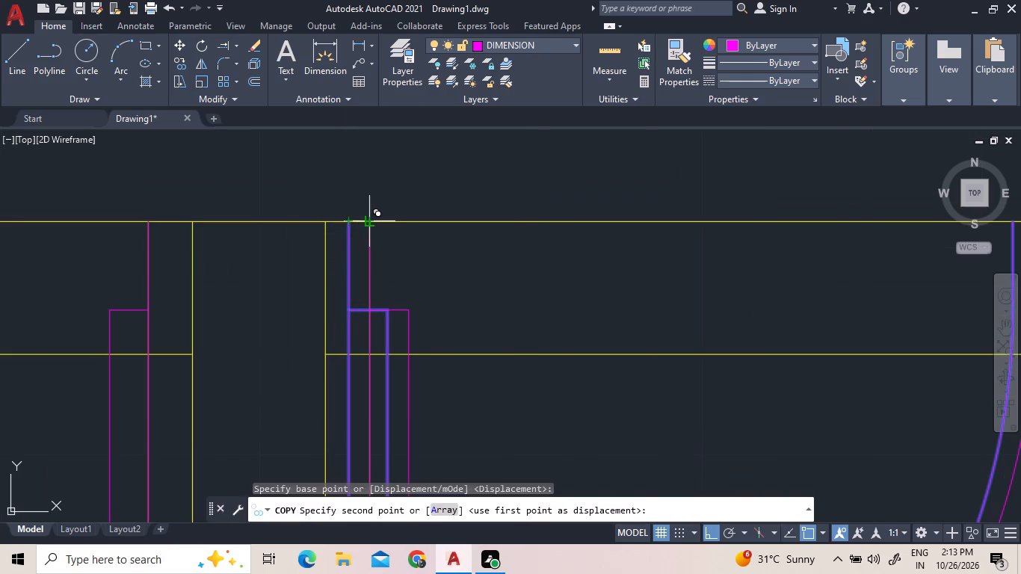
click(368, 224)
scroll(452, 262, down, 3)
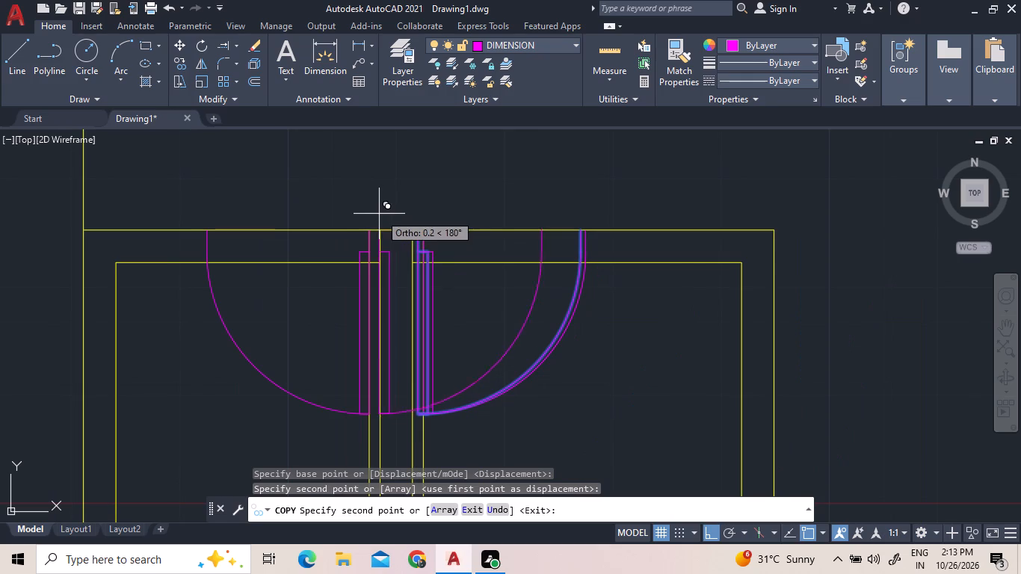
right_click(313, 235)
click(315, 257)
Erase the misplaced mirrored door that overlaps its copy in the second small room.
scroll(506, 407, up, 2)
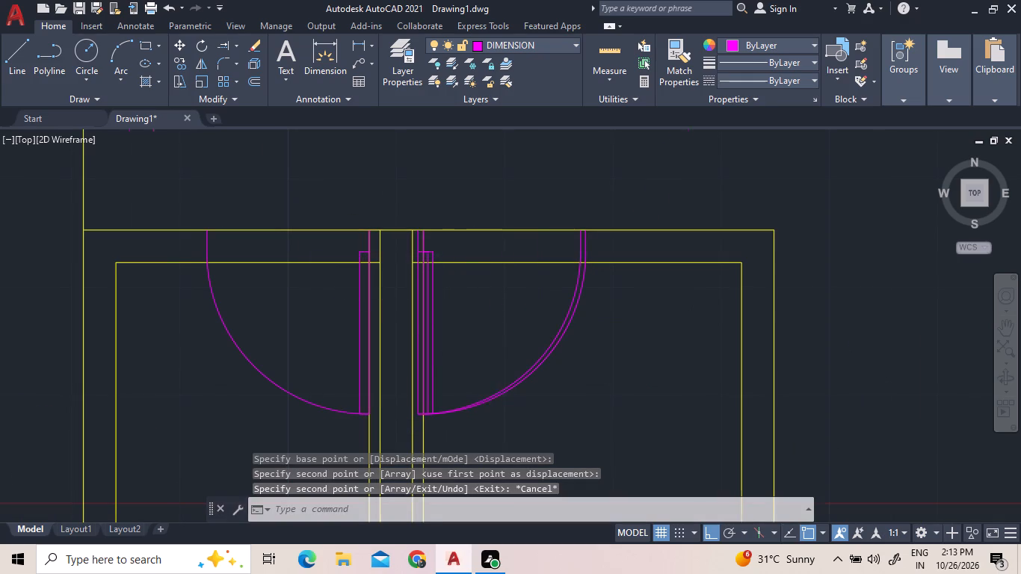
scroll(506, 407, up, 1)
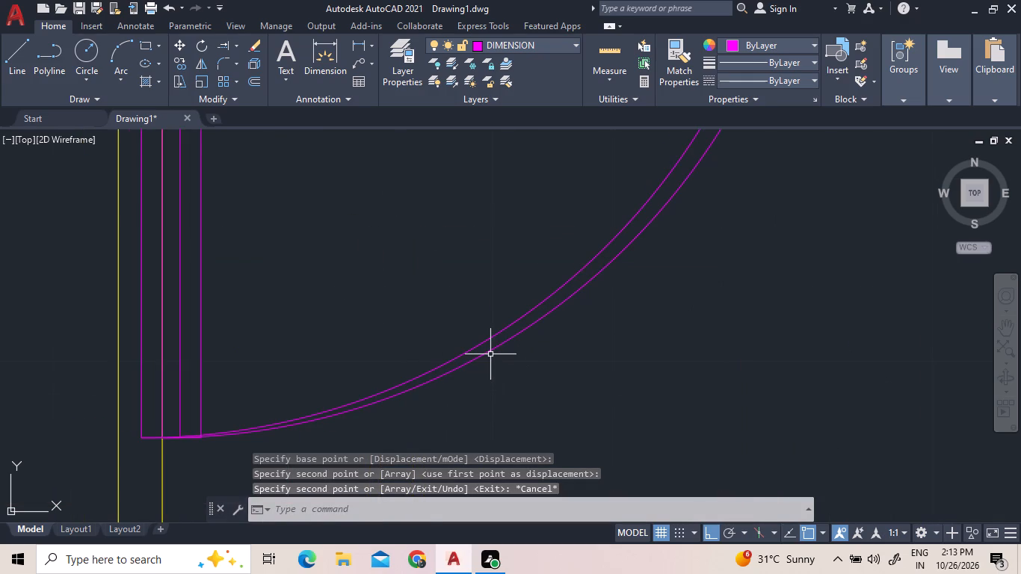
click(138, 400)
double_click(148, 394)
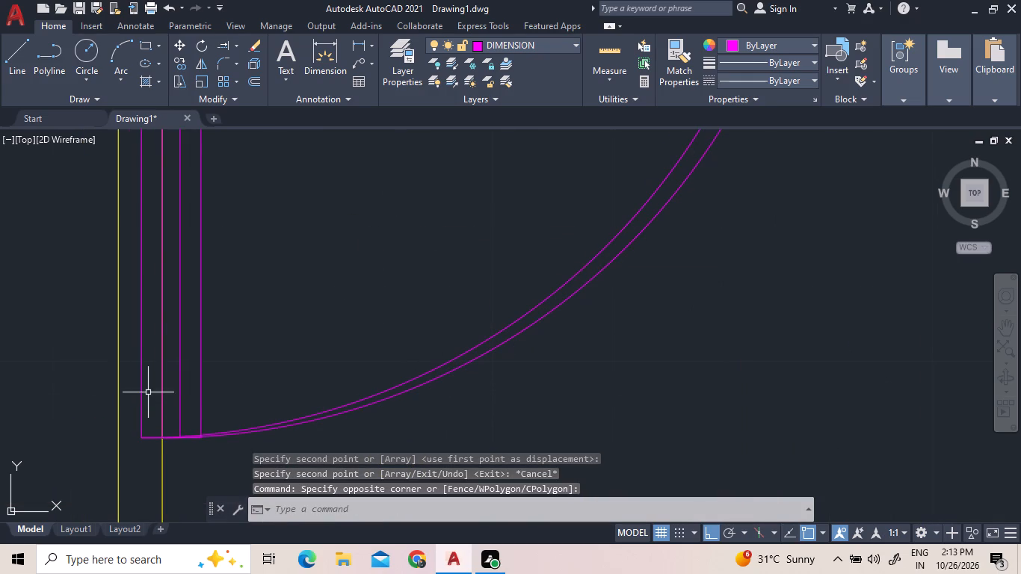
click(135, 374)
click(153, 378)
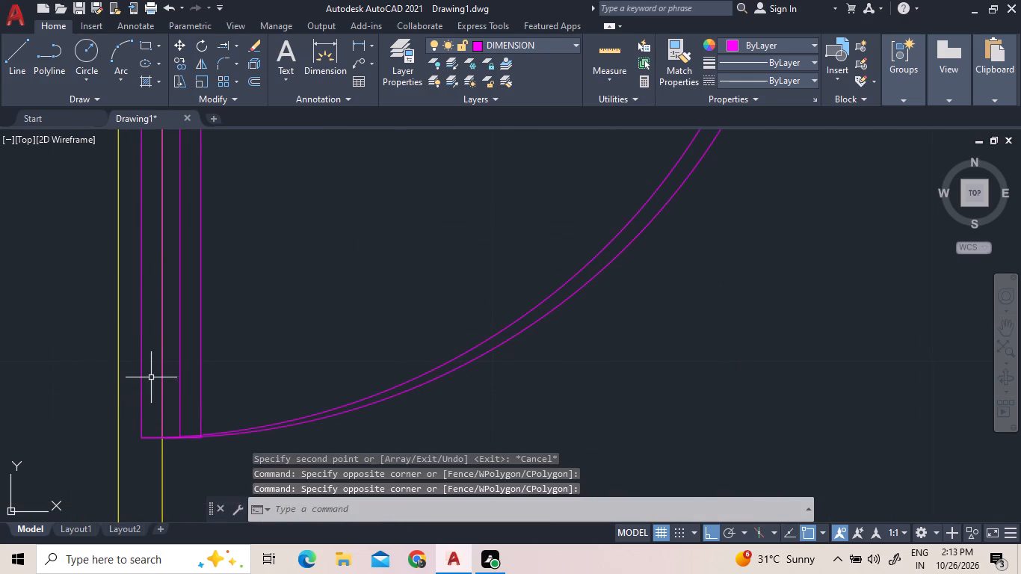
click(143, 370)
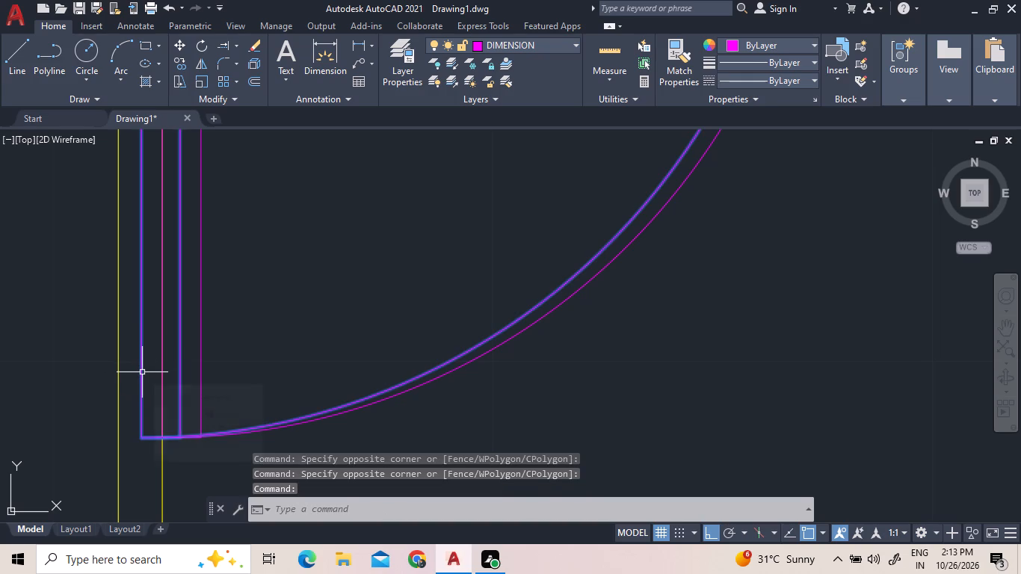
key(Delete)
Trim both top wall lines across the first small room's door opening, including the short piece beside the door leaf.
scroll(799, 479, down, 3)
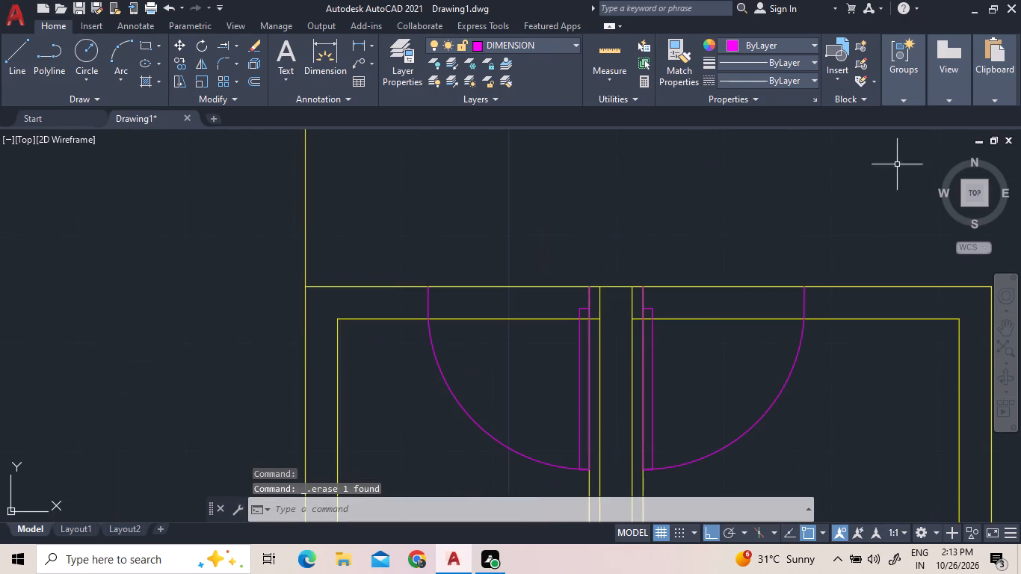
middle_drag(839, 257, 670, 205)
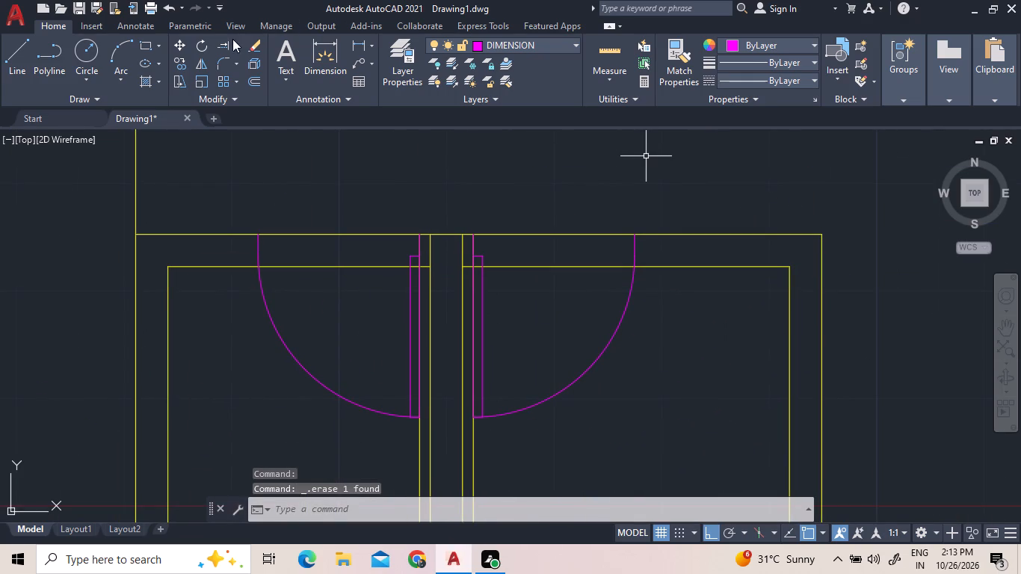
click(235, 46)
click(241, 70)
drag(332, 257, 332, 260)
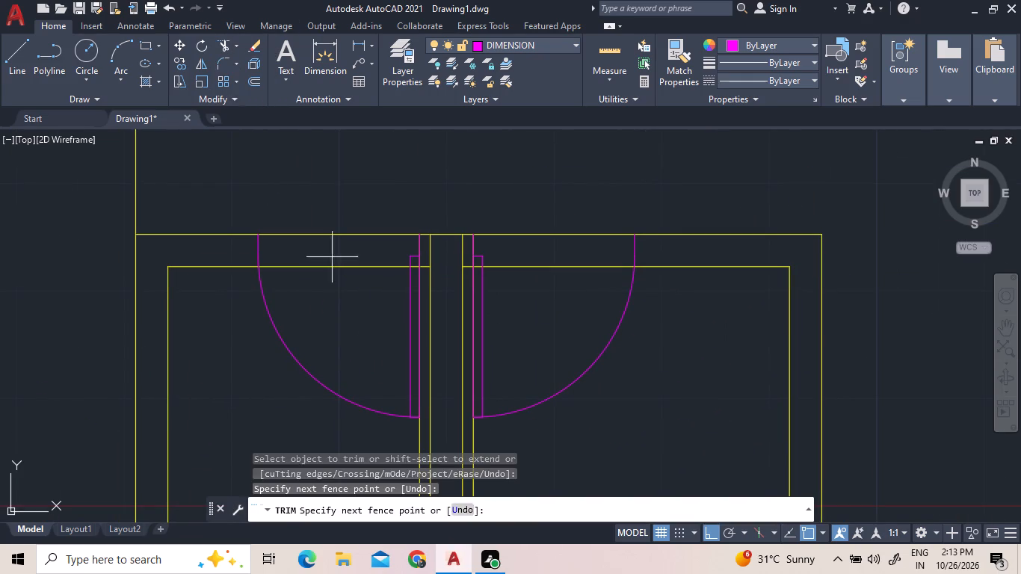
drag(332, 260, 332, 274)
click(336, 294)
drag(332, 277, 334, 216)
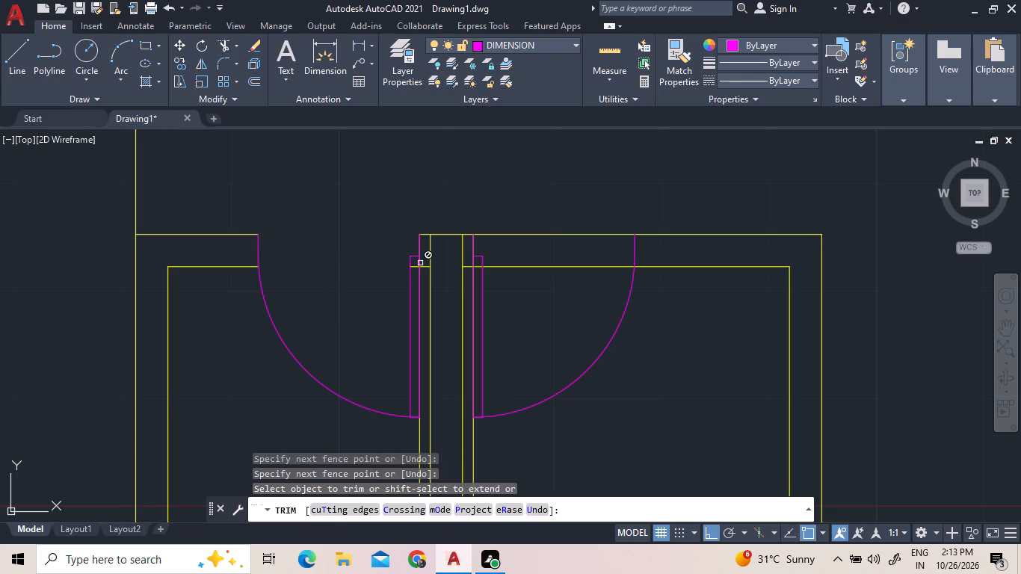
click(411, 265)
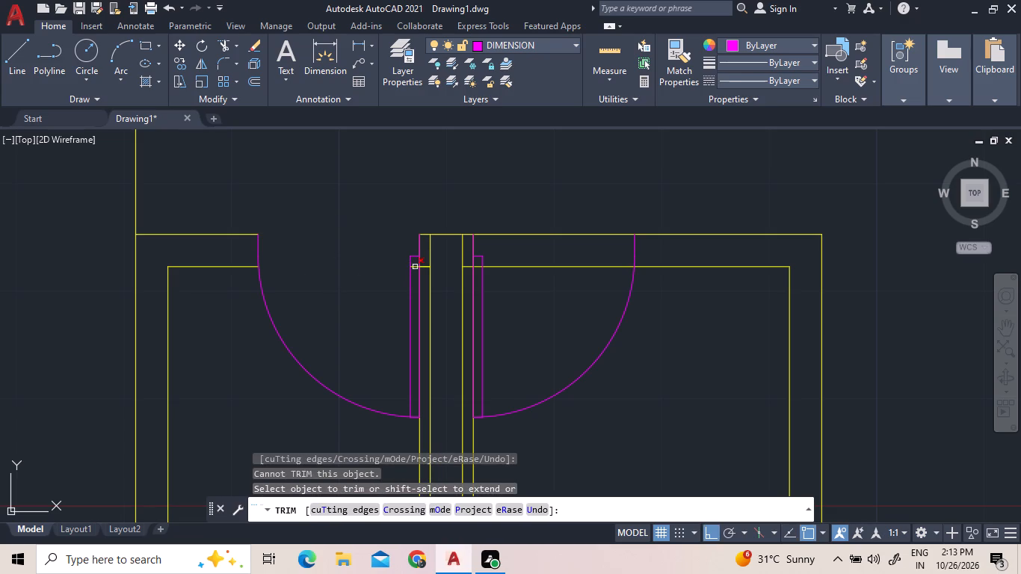
click(415, 267)
Trim the two partition lines where they run through the top wall thickness between the doors.
click(428, 250)
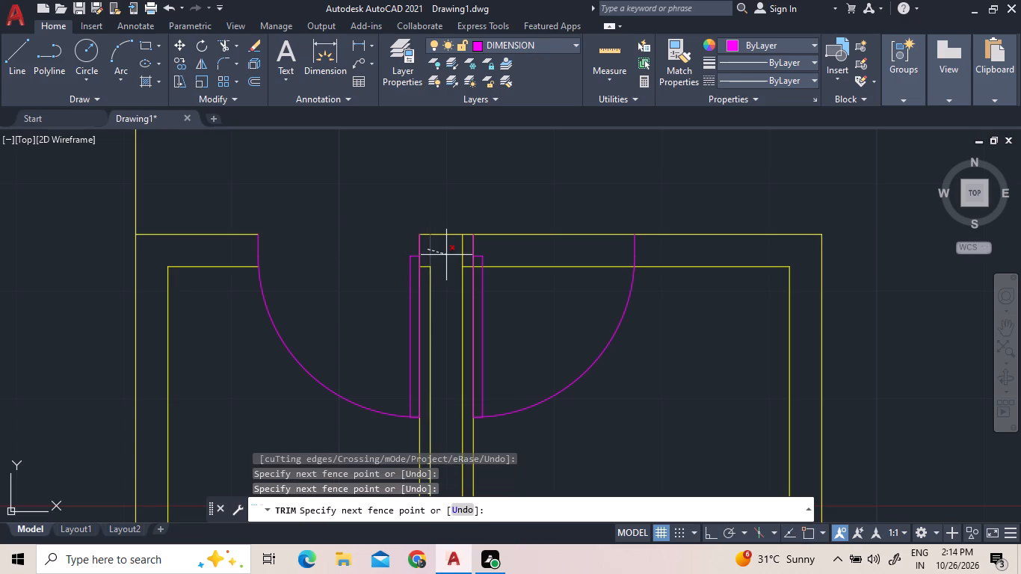
click(472, 252)
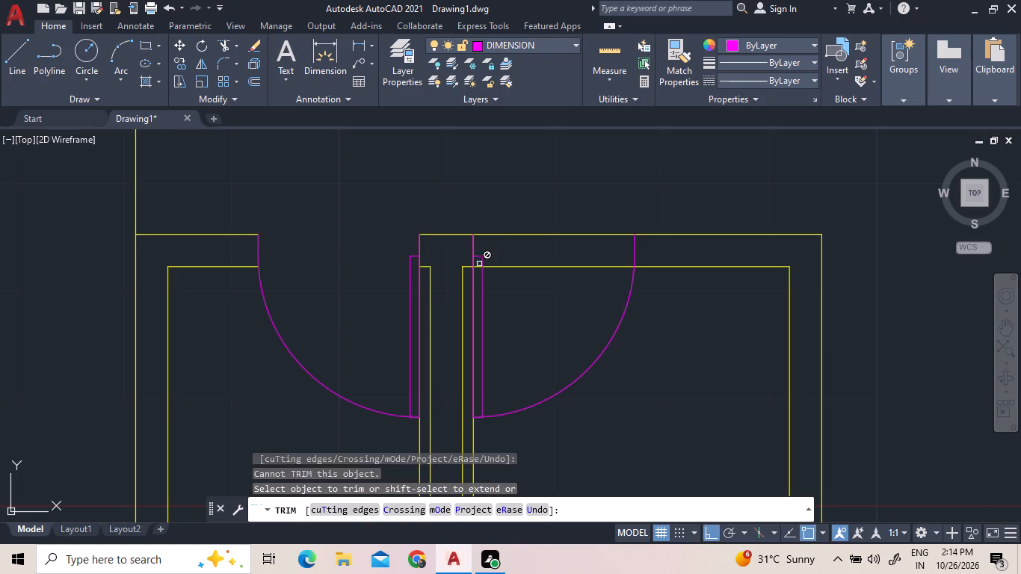
Trim both top wall lines across the second small room's door opening, including the short piece beside the door leaf.
click(477, 264)
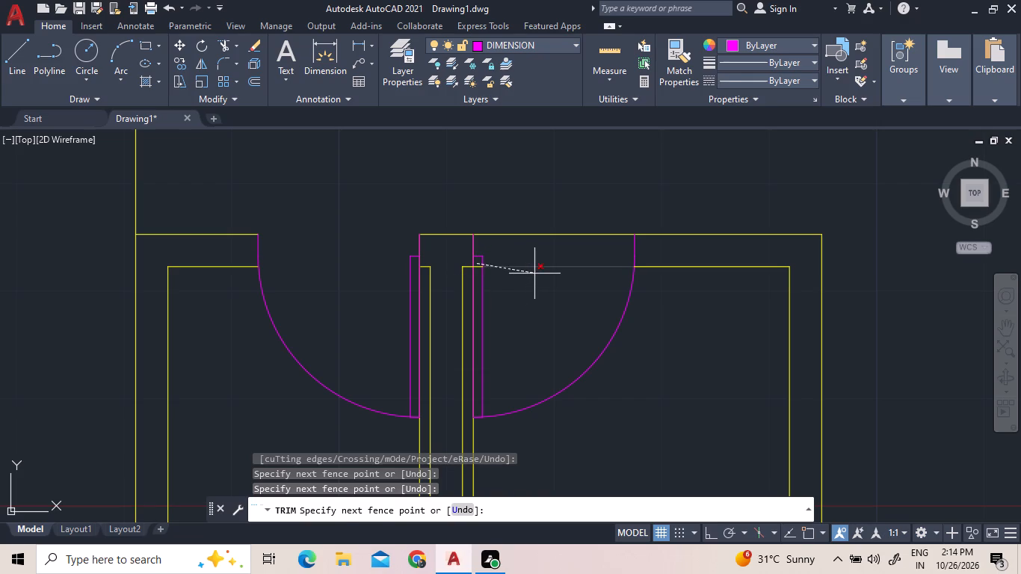
click(534, 274)
click(478, 268)
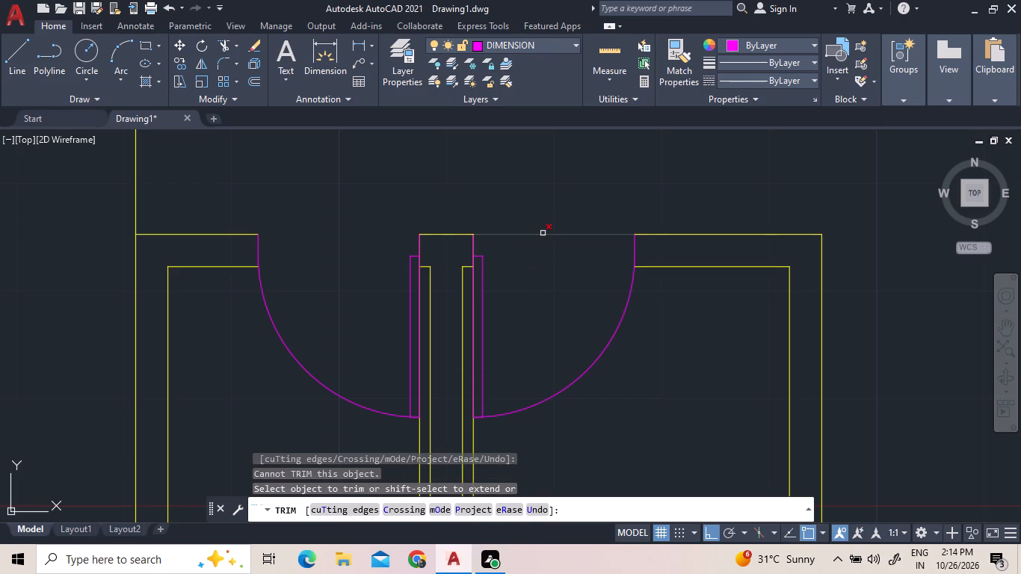
click(543, 233)
right_click(546, 202)
click(551, 210)
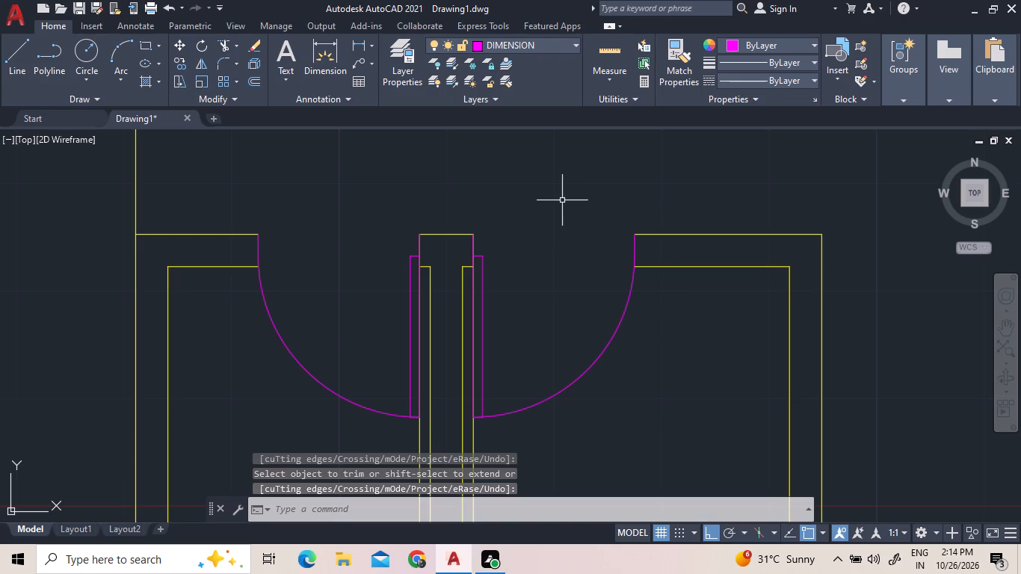
Copy the TOILET label from between the two bedrooms into the first small room, centred below its door.
scroll(569, 220, down, 4)
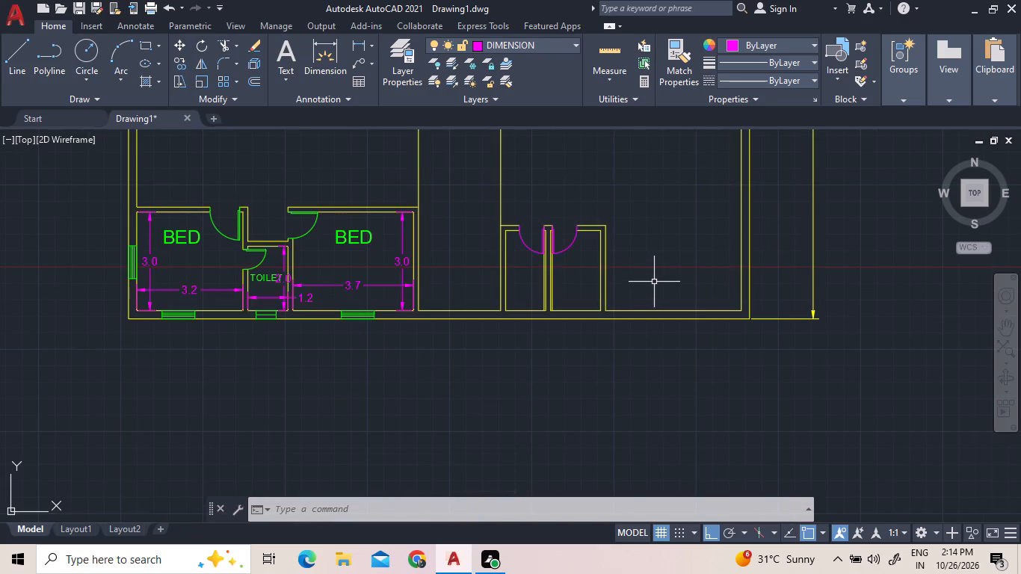
click(260, 280)
right_click(261, 277)
click(312, 302)
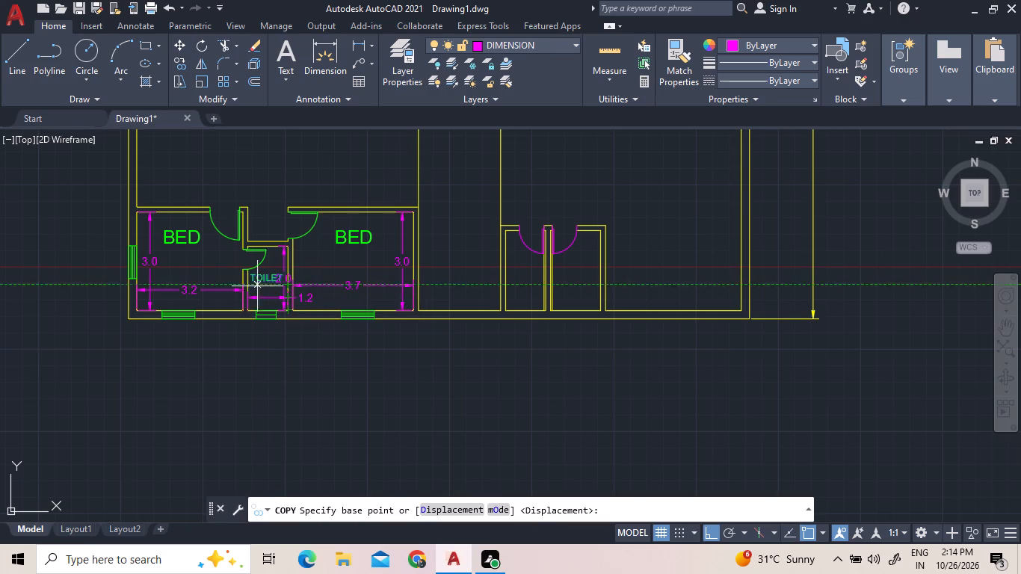
click(259, 275)
scroll(555, 279, up, 3)
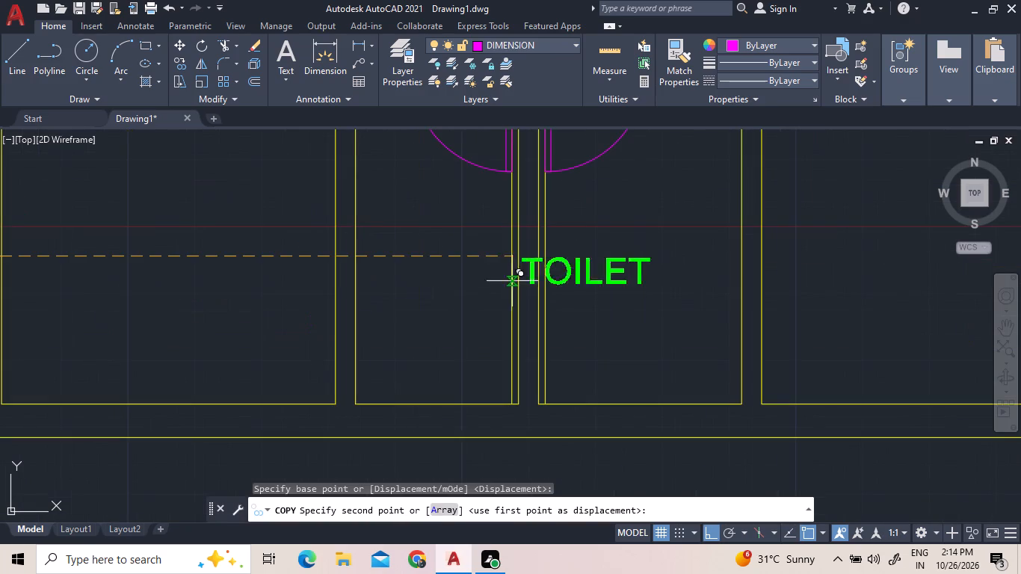
click(371, 282)
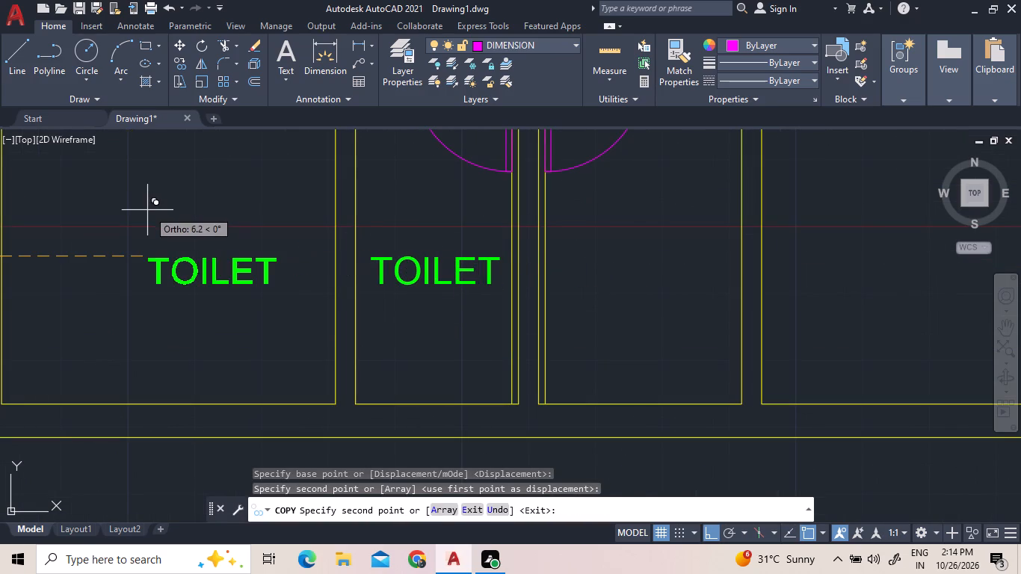
right_click(151, 210)
click(169, 226)
scroll(309, 279, down, 2)
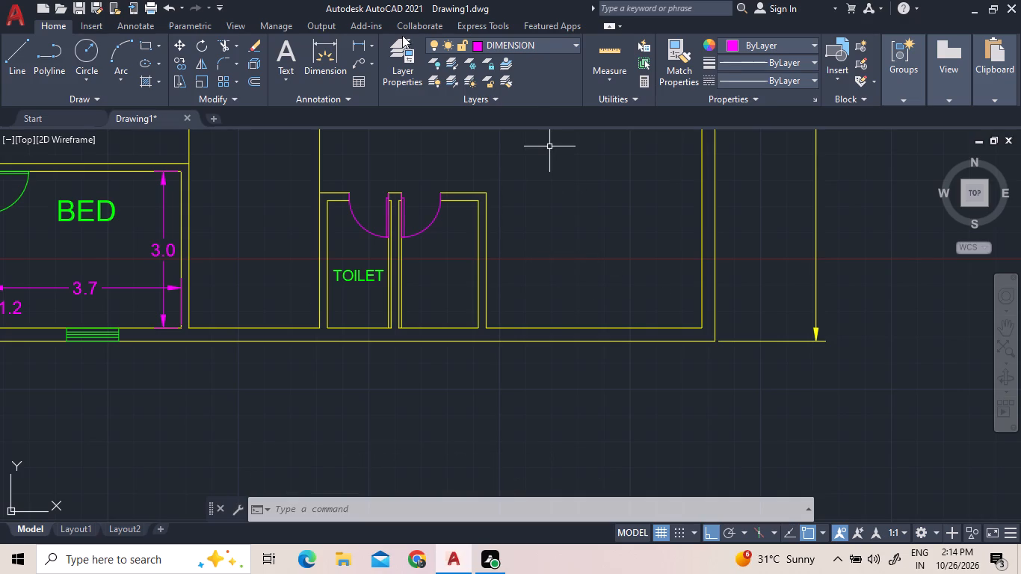
Add a multiline text label KITCHEN in the second small room below its door and put it on the Defpoints layer.
click(279, 55)
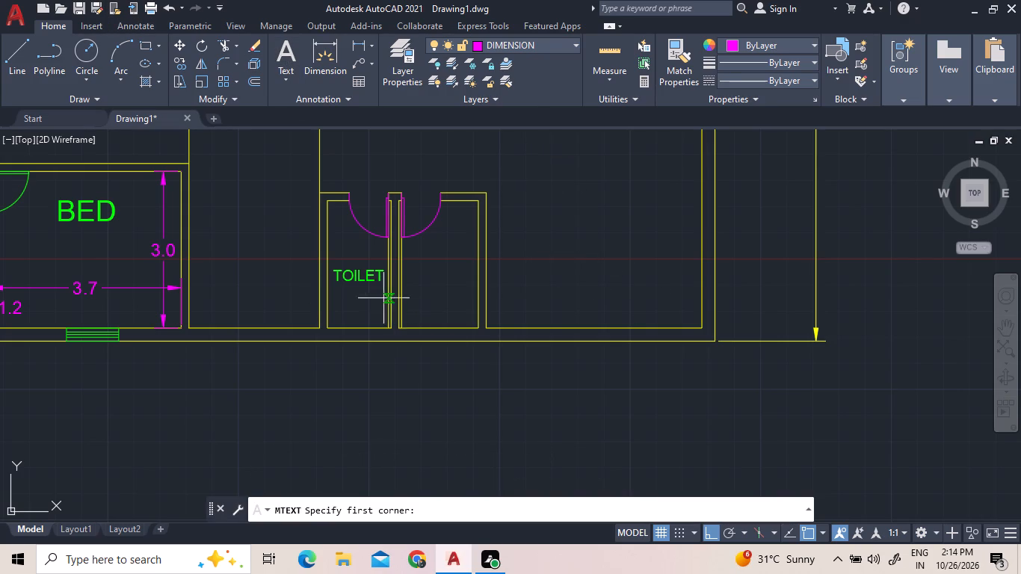
drag(413, 256, 423, 280)
drag(451, 297, 456, 290)
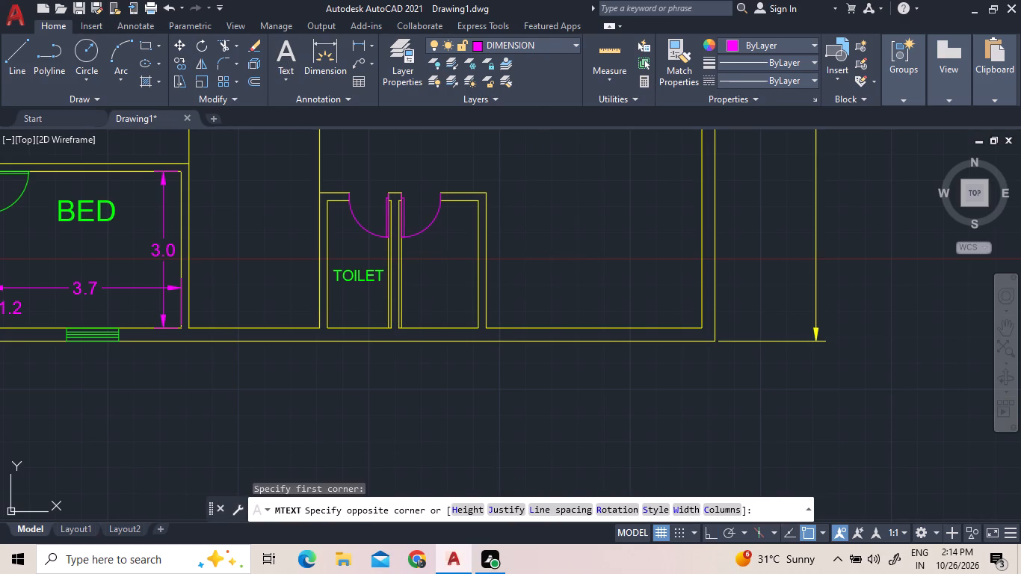
text(KI)
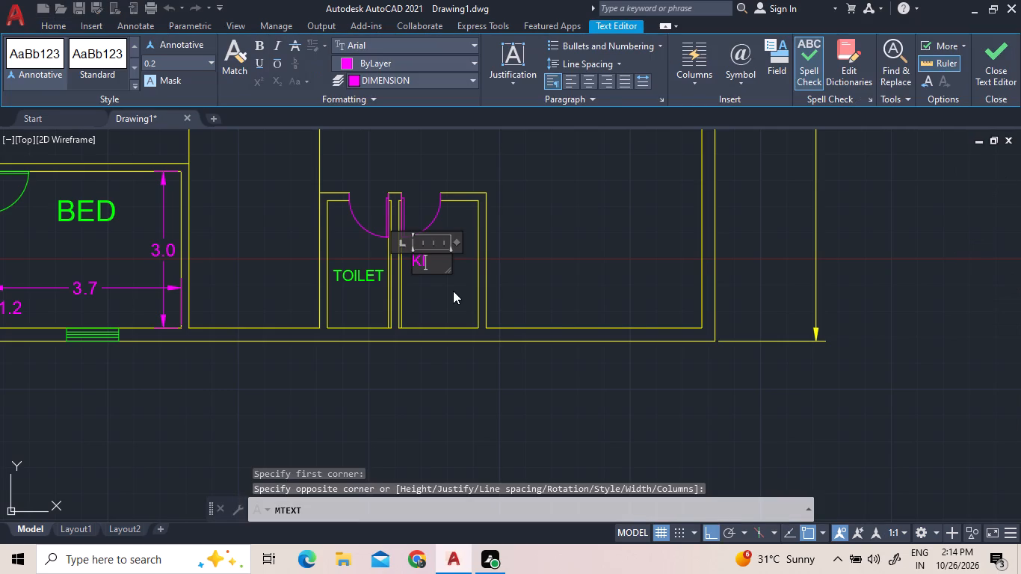
key(BackSpace)
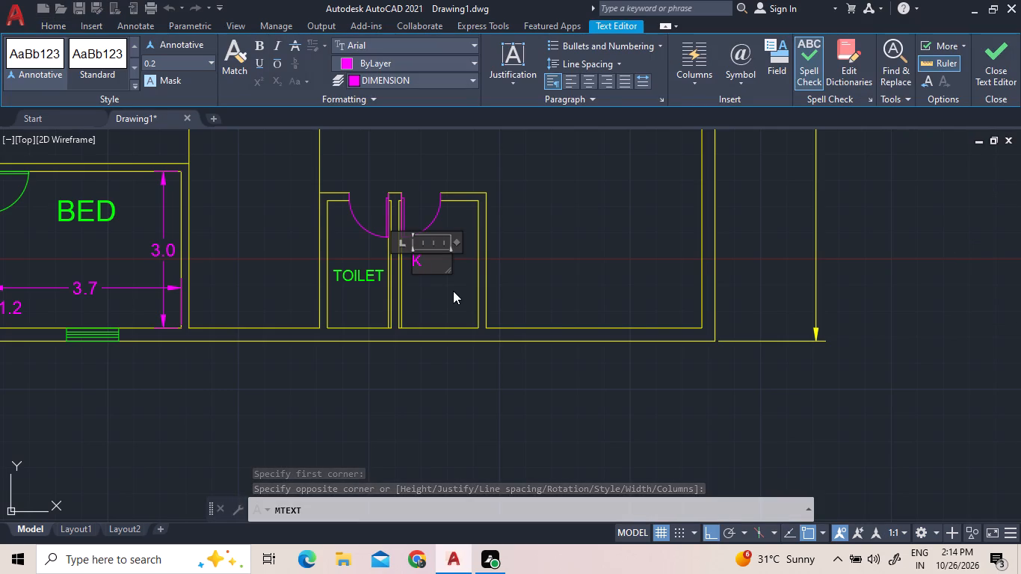
text(ITCHEN)
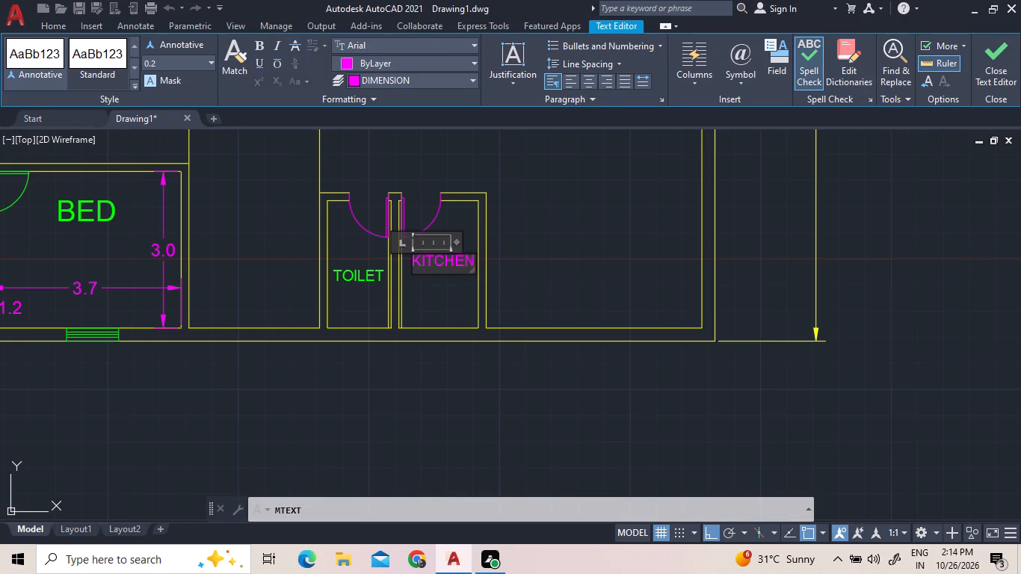
double_click(448, 253)
double_click(445, 261)
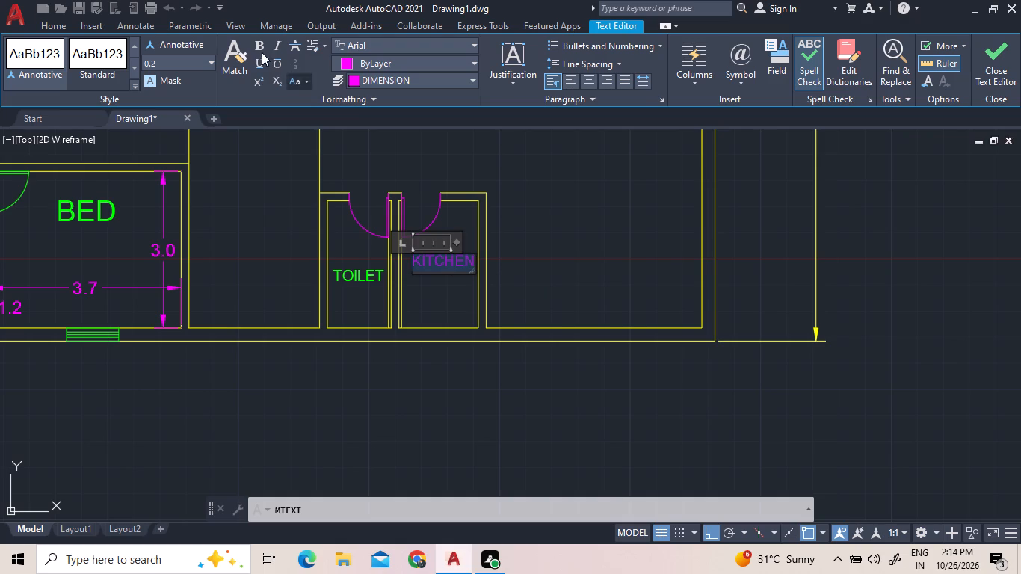
click(381, 80)
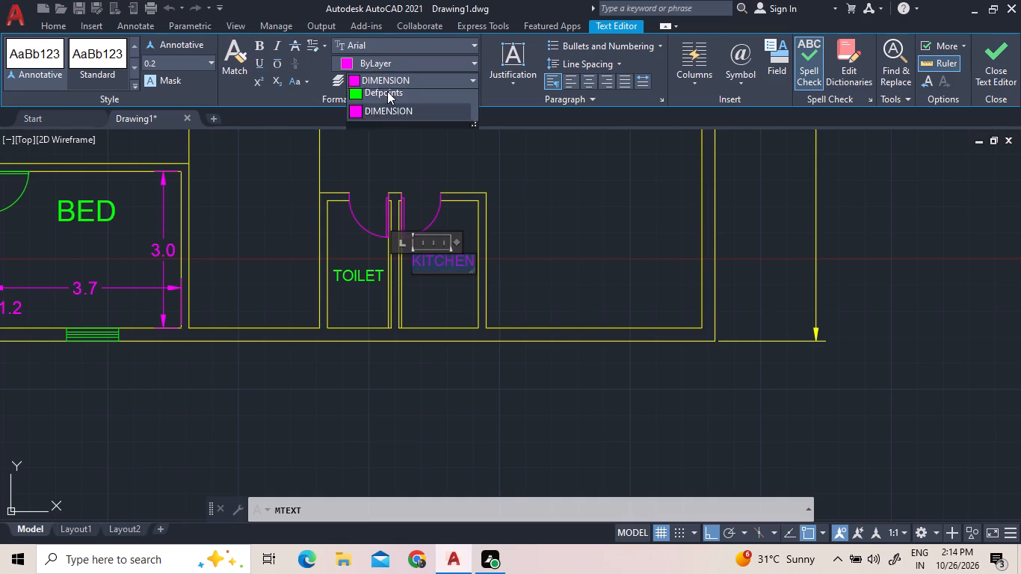
click(389, 141)
click(537, 213)
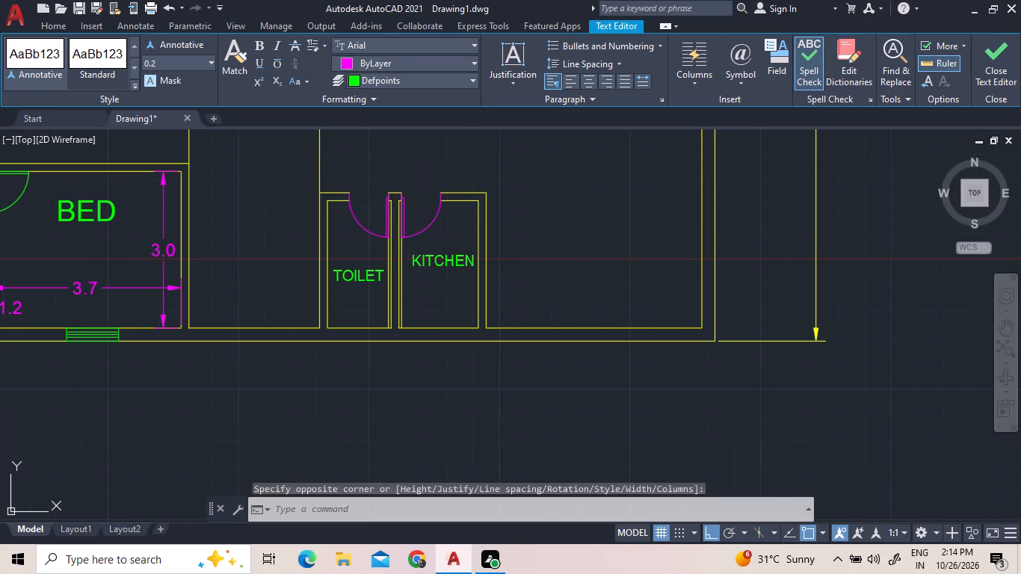
Move the door blocks of the small toilet and the kitchen to the Defpoints layer.
scroll(524, 227, down, 2)
scroll(473, 229, up, 2)
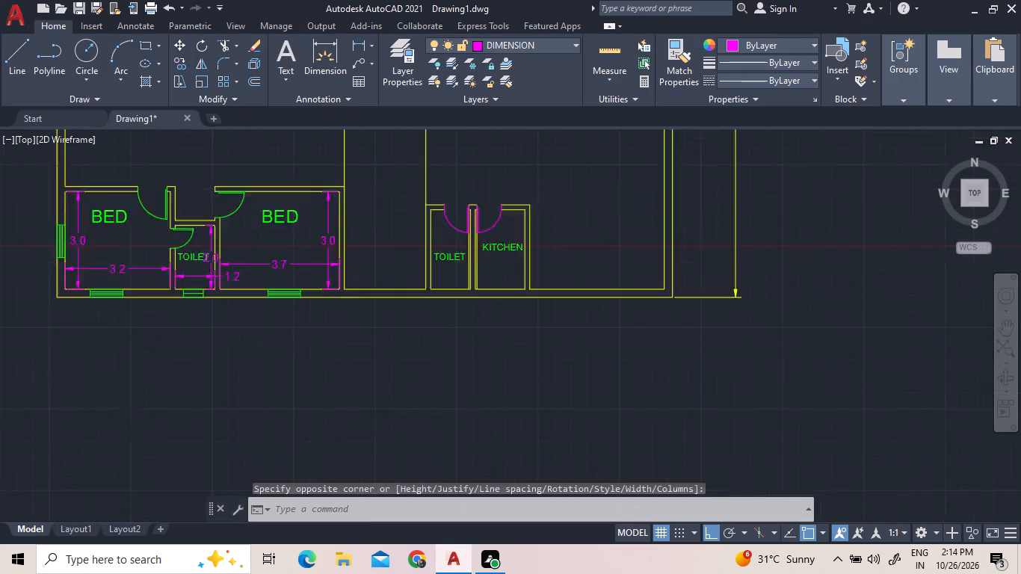
scroll(473, 229, up, 1)
drag(523, 243, 523, 236)
click(519, 217)
drag(443, 229, 432, 233)
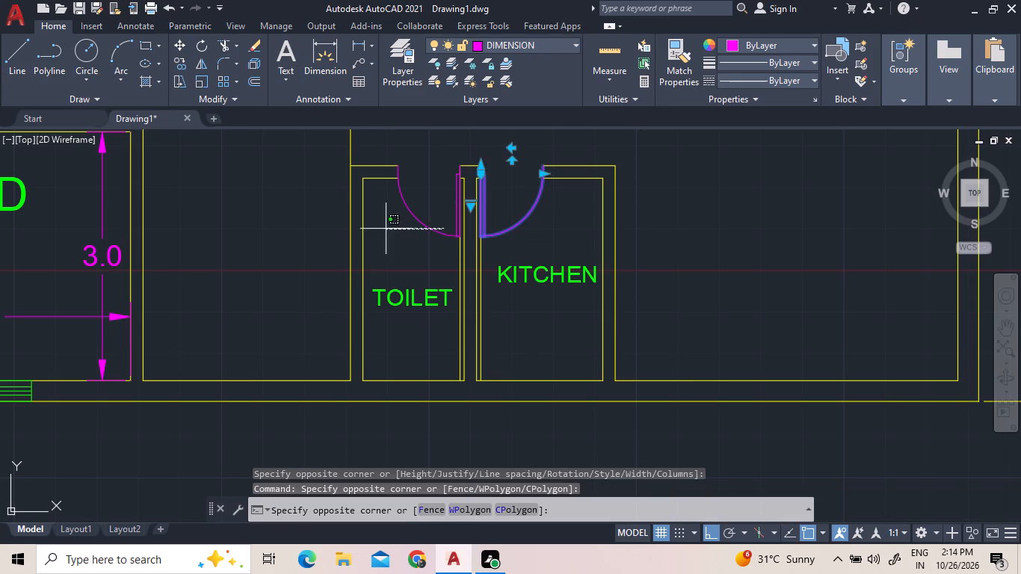
click(388, 226)
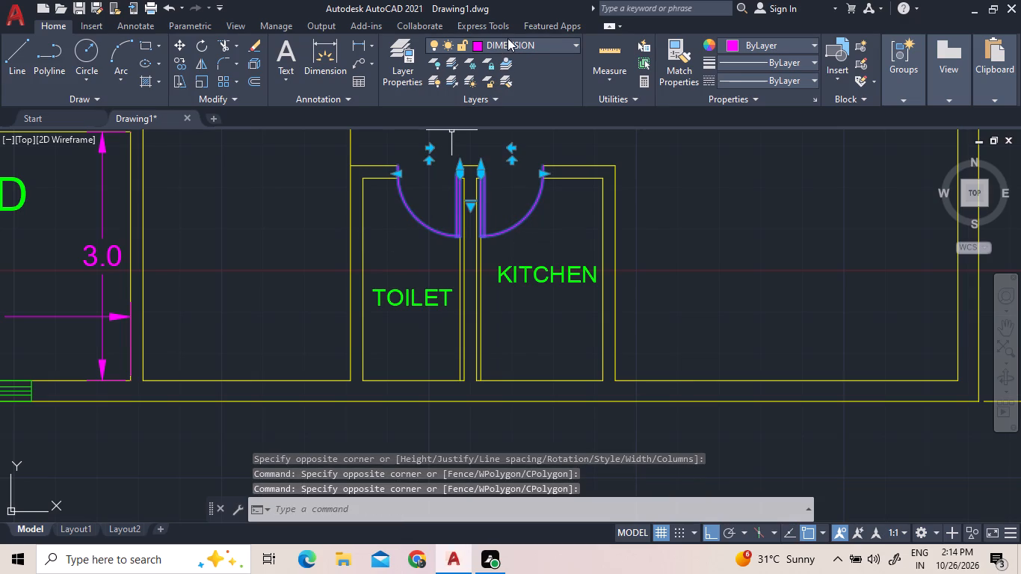
click(508, 38)
click(515, 81)
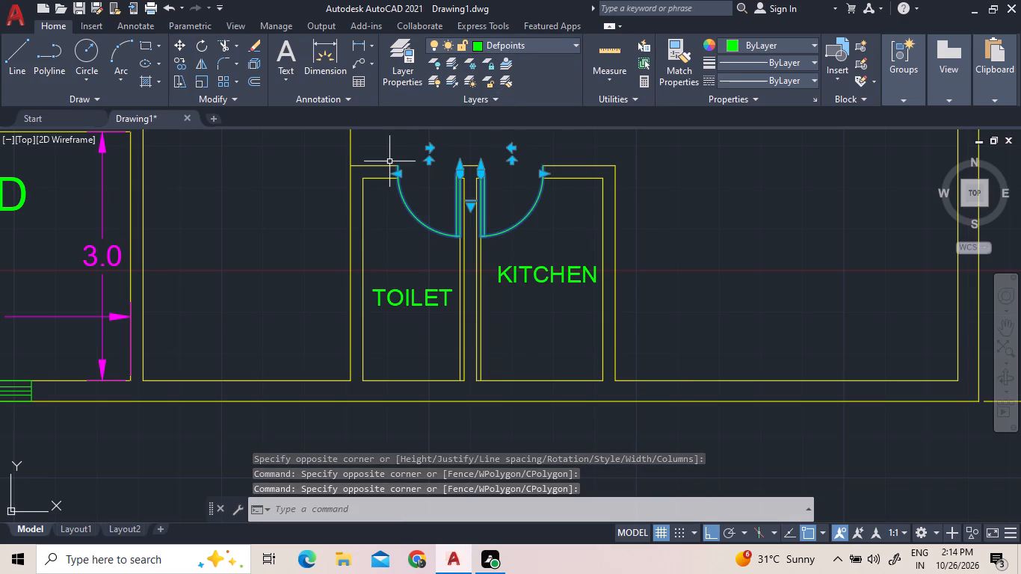
click(389, 161)
click(401, 149)
key(Escape)
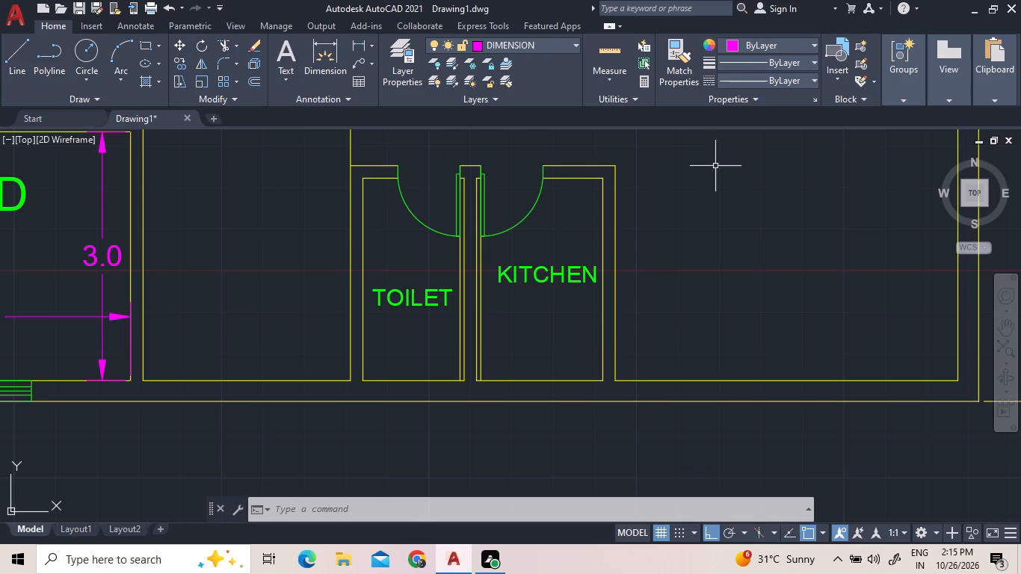
Add a vertical linear dimension inside the small toilet from its top inner wall line to its bottom inner wall line.
scroll(635, 191, down, 2)
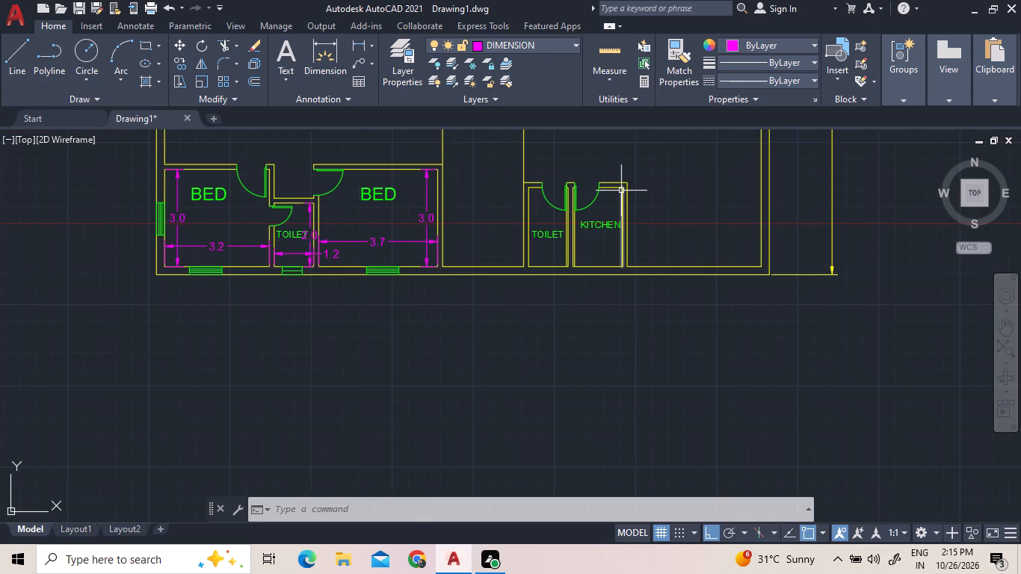
scroll(626, 197, up, 1)
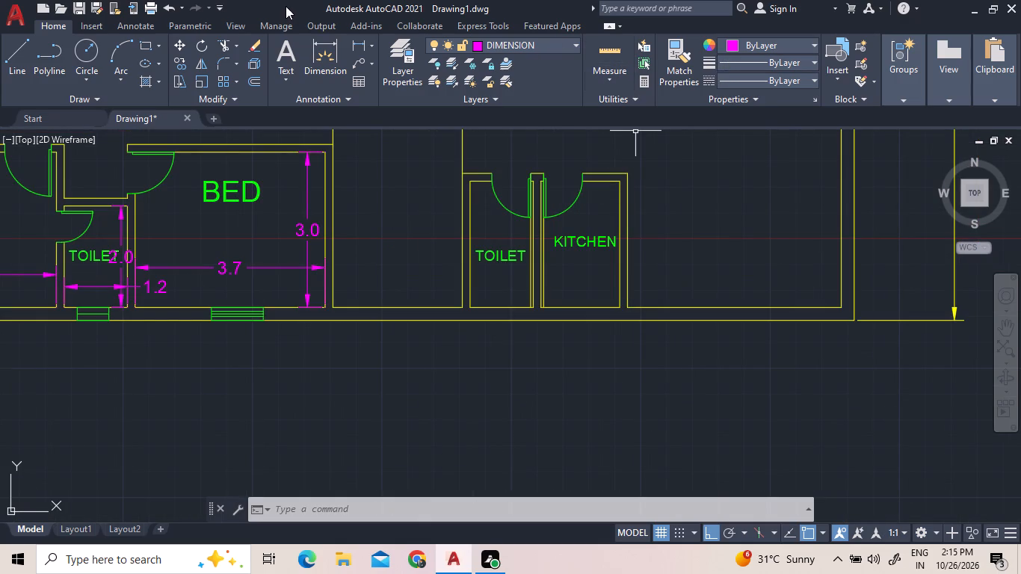
click(360, 43)
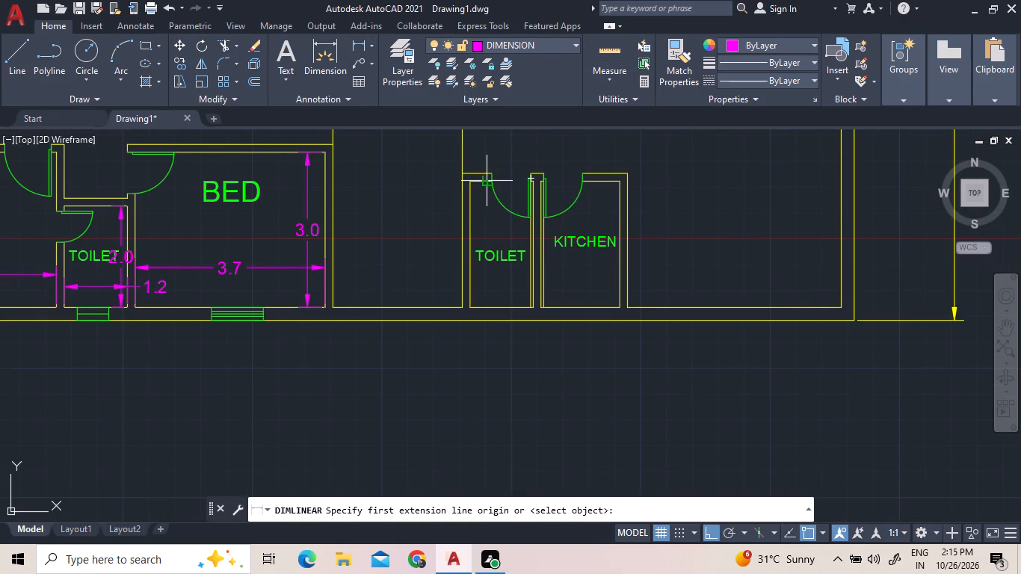
click(484, 180)
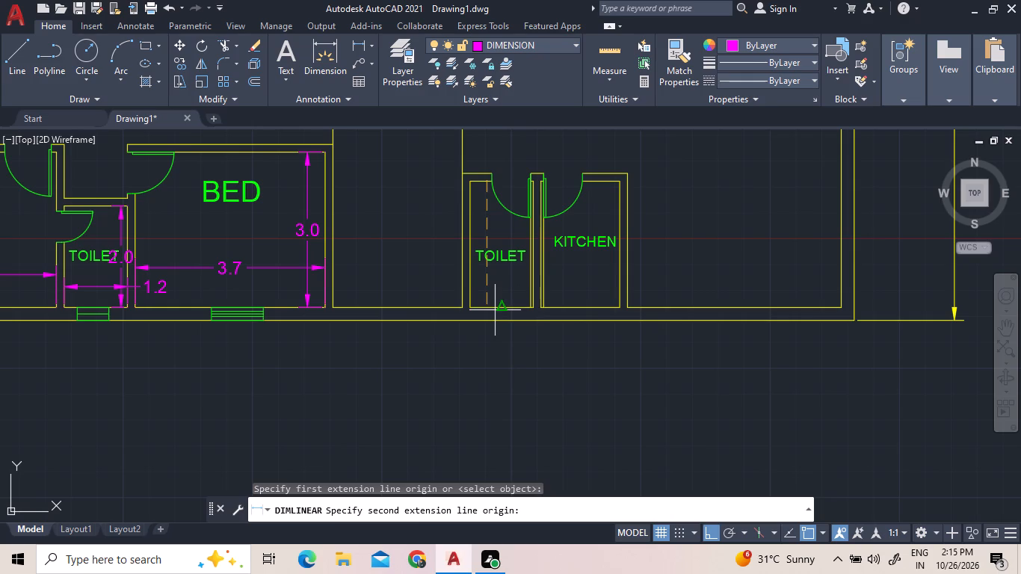
click(490, 309)
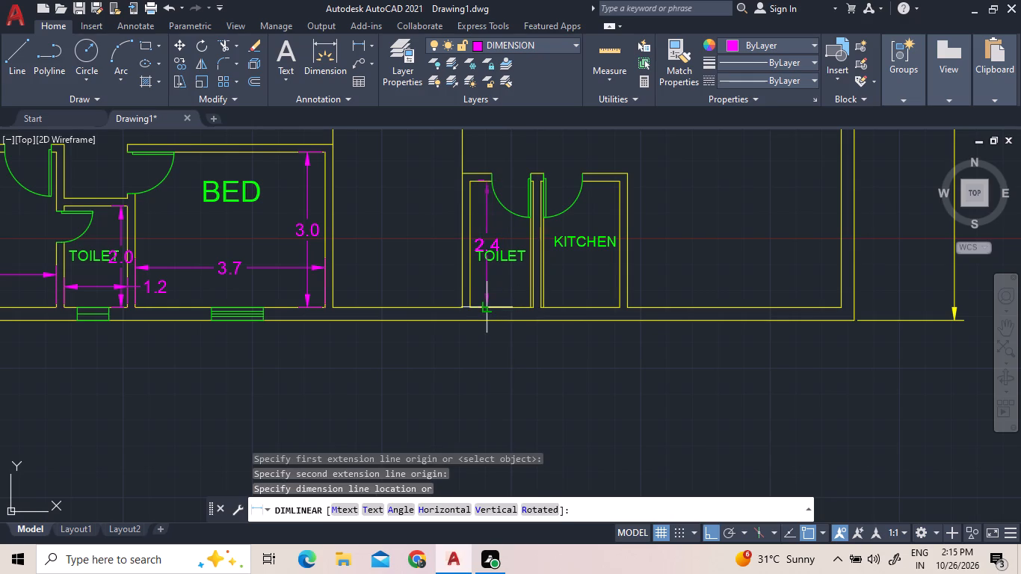
click(482, 308)
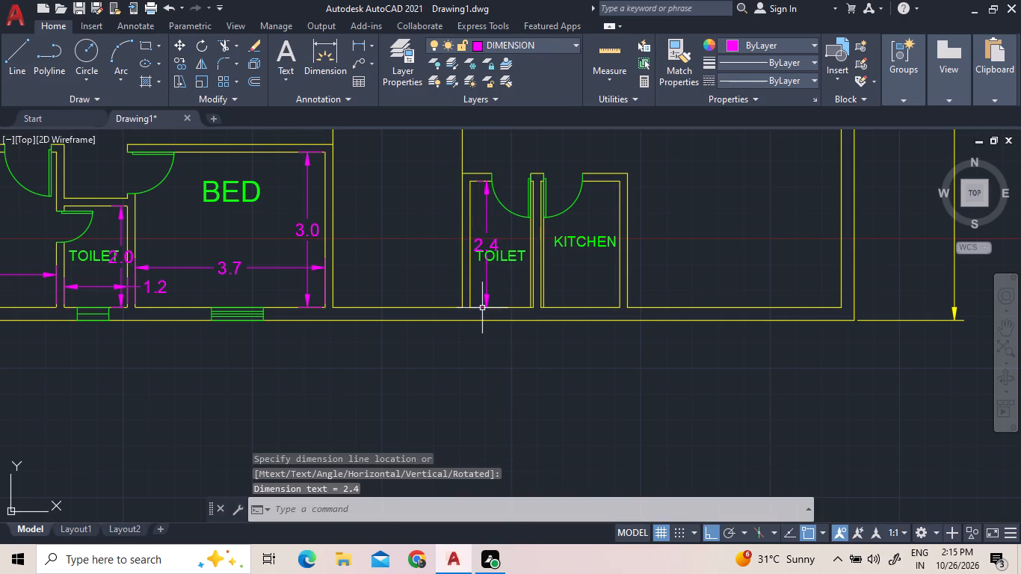
Add a horizontal linear dimension across the small toilet's inner width, below its label, up to the partition line.
click(358, 49)
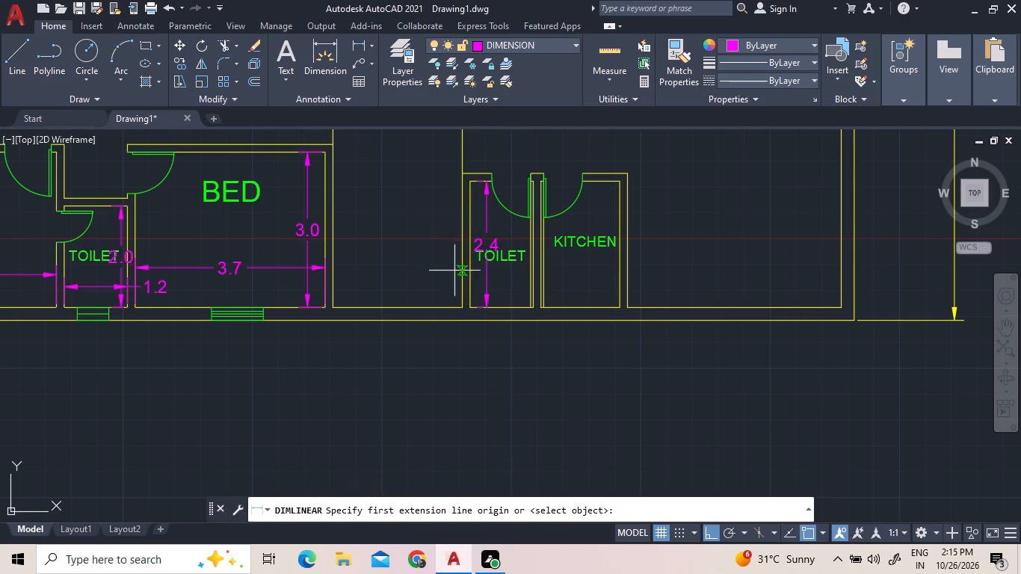
click(469, 288)
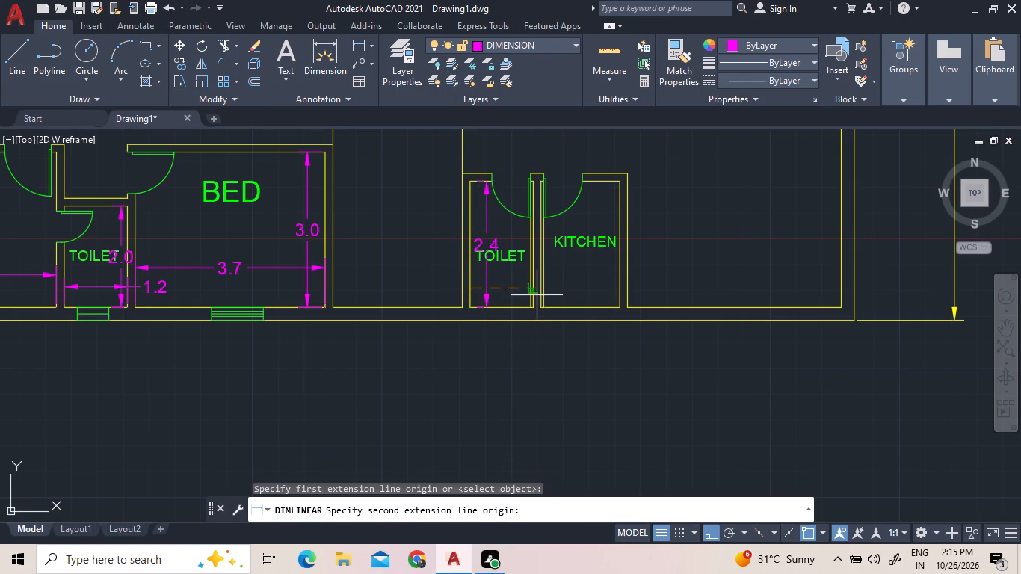
scroll(528, 306, up, 5)
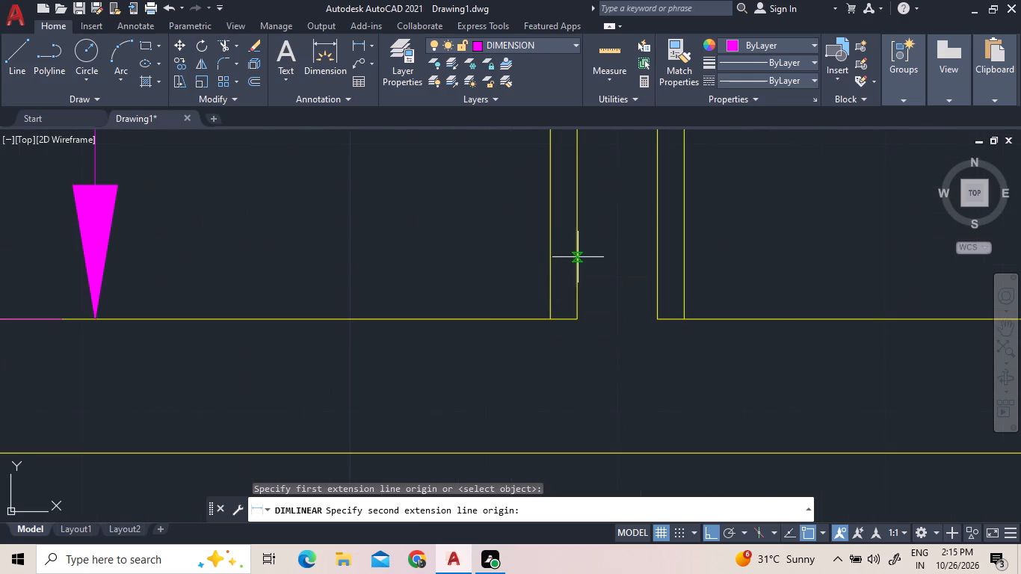
click(579, 257)
scroll(579, 257, down, 3)
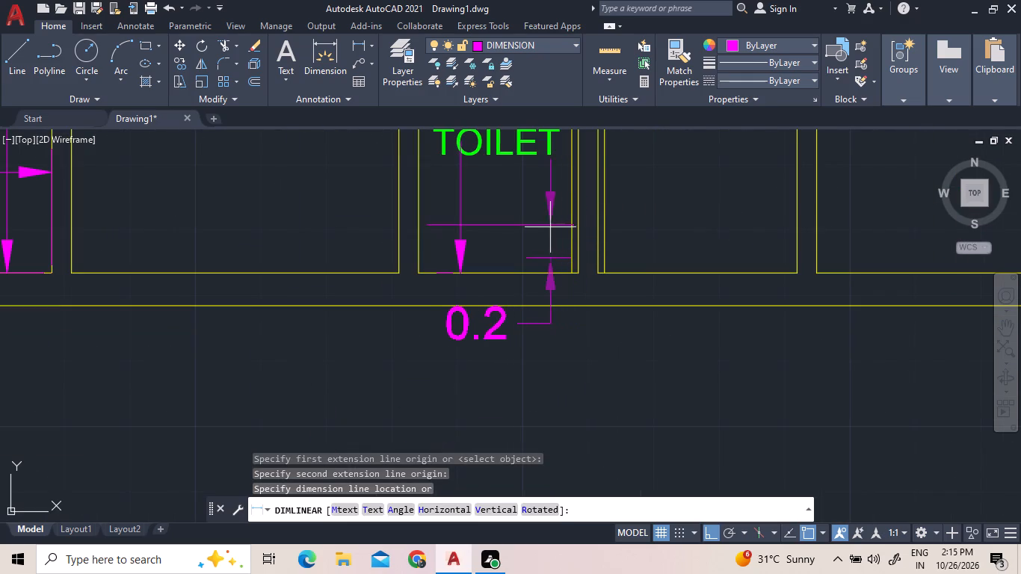
click(519, 212)
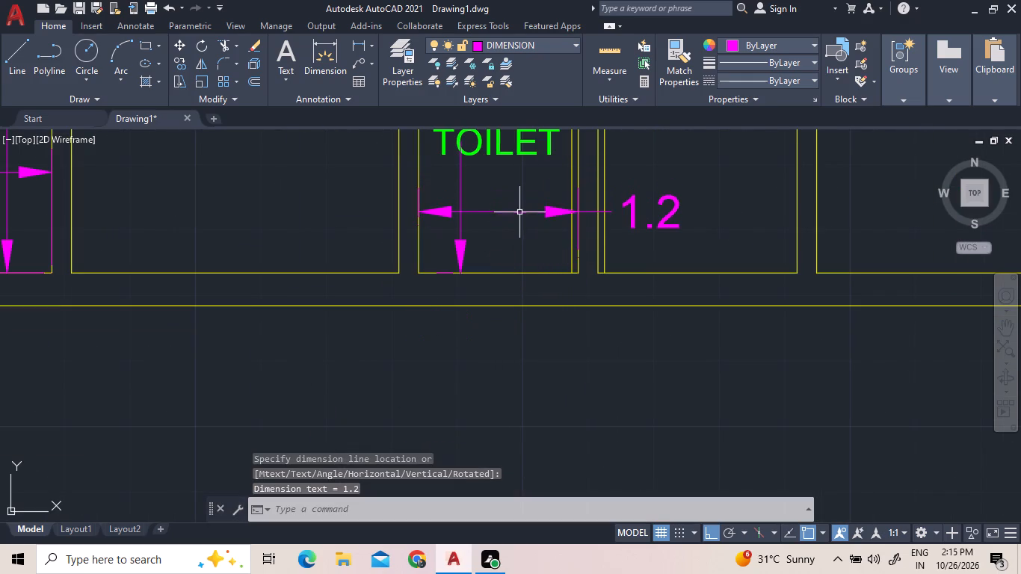
Trim away the extra vertical line on each side of the partition between the small toilet and the kitchen.
scroll(619, 293, down, 1)
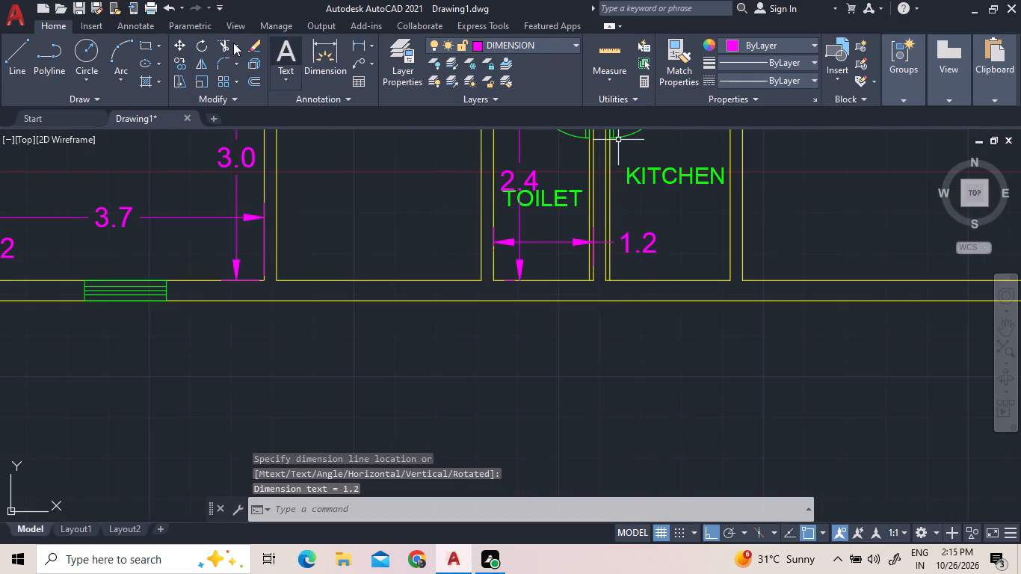
click(222, 39)
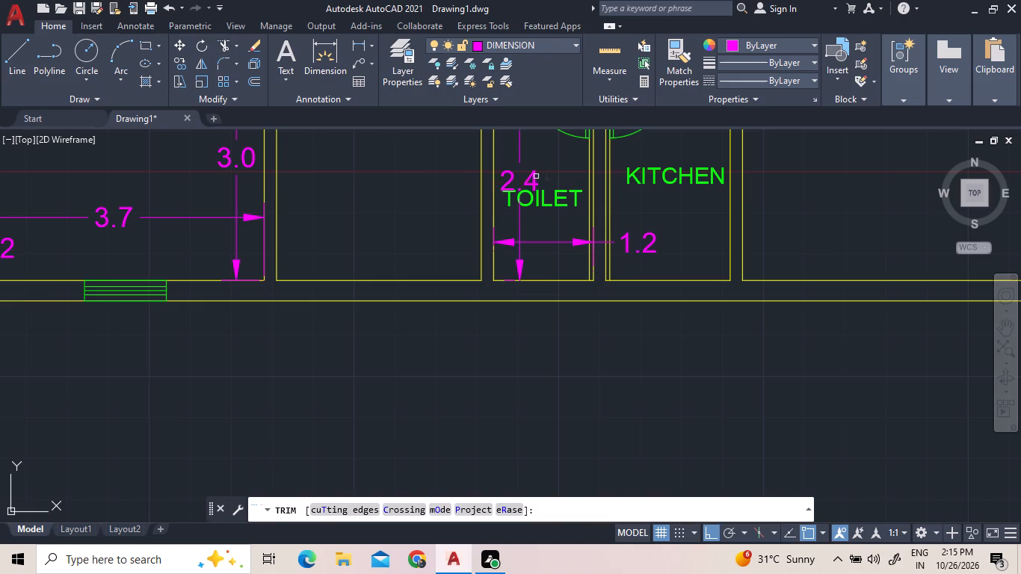
click(591, 152)
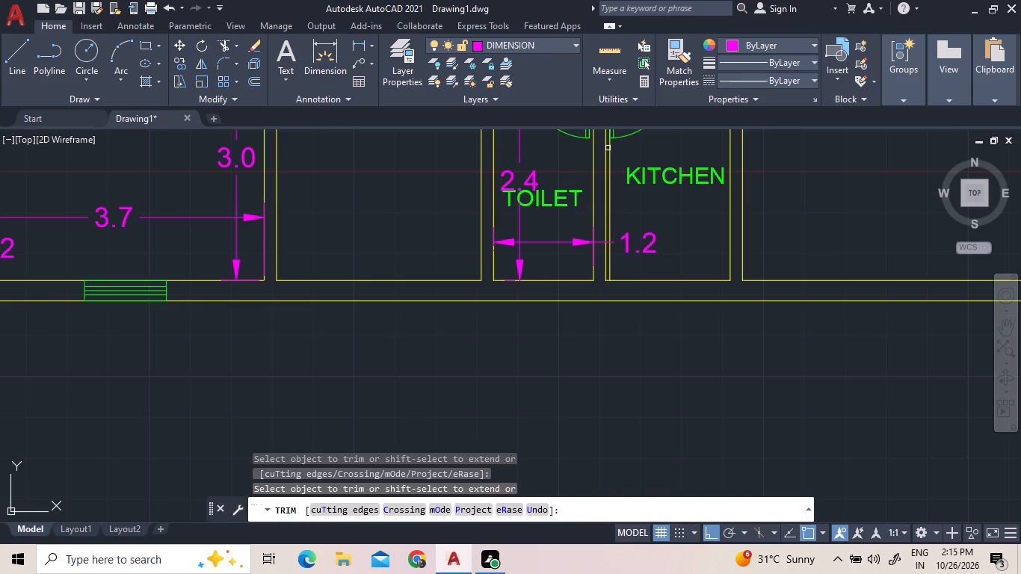
click(611, 150)
right_click(527, 224)
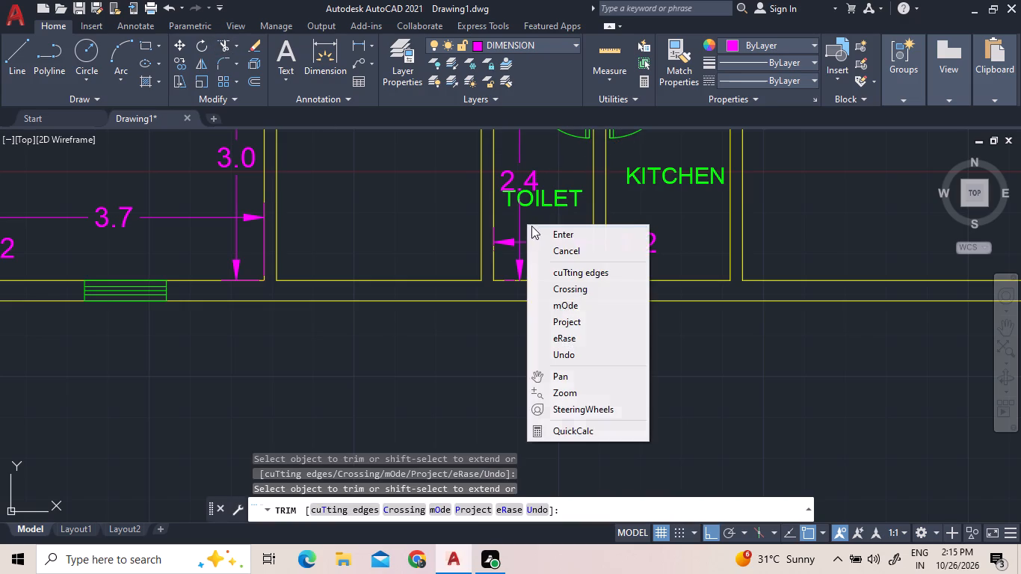
click(539, 232)
Add a horizontal linear dimension across the kitchen's inner width, just below the KITCHEN label.
scroll(845, 573, down, 1)
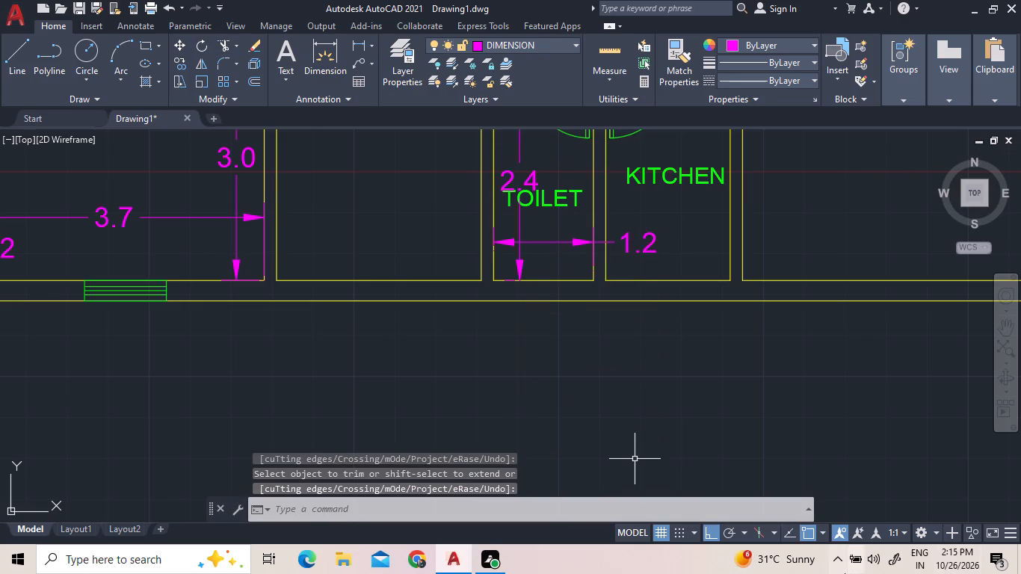
middle_drag(977, 343, 710, 426)
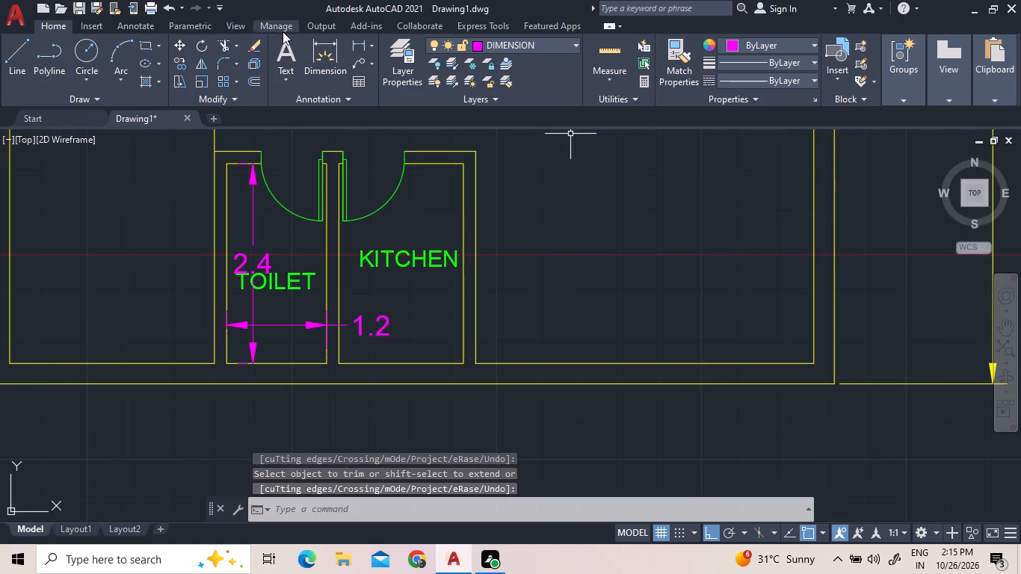
click(357, 48)
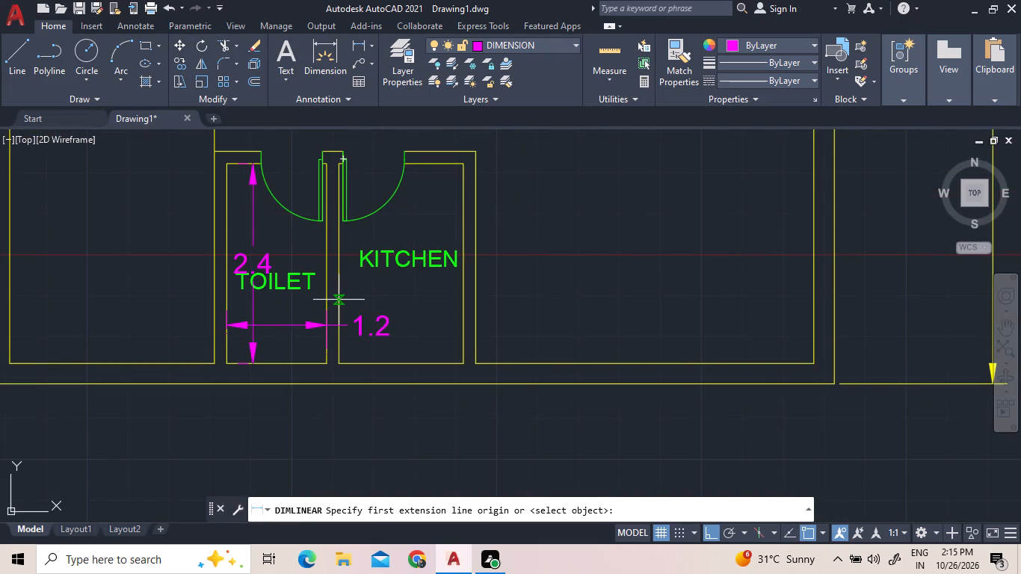
click(339, 300)
click(460, 298)
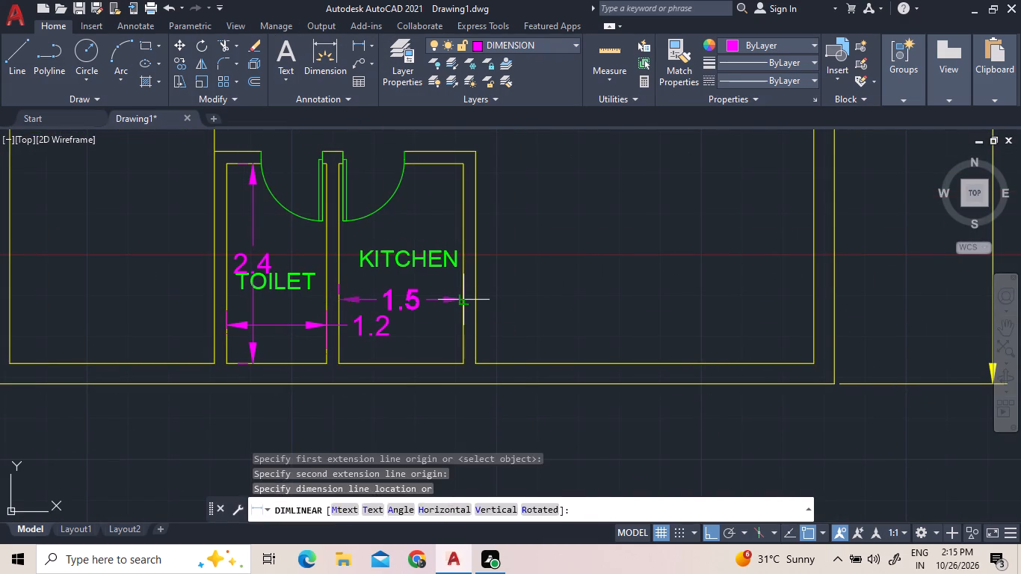
click(460, 298)
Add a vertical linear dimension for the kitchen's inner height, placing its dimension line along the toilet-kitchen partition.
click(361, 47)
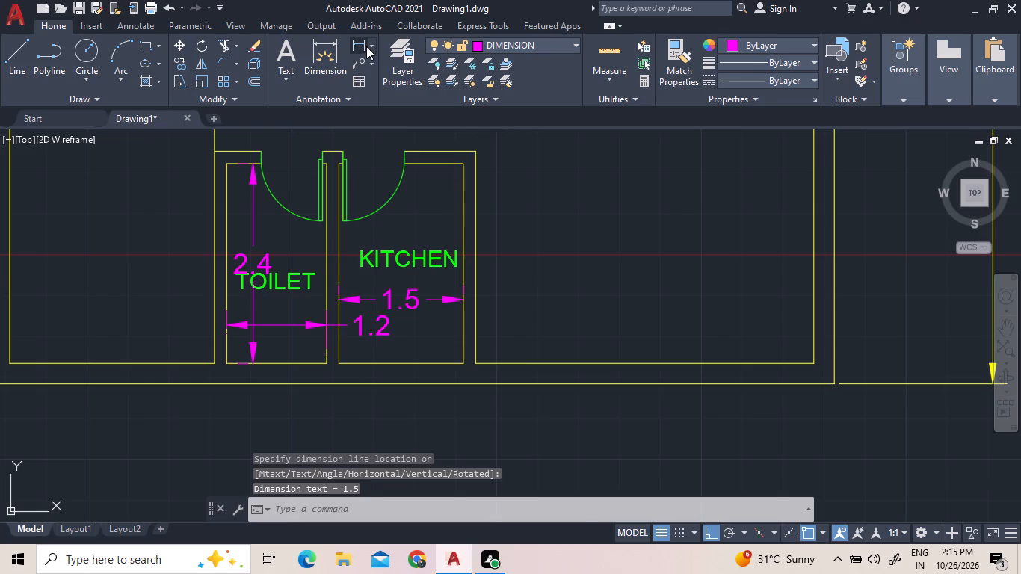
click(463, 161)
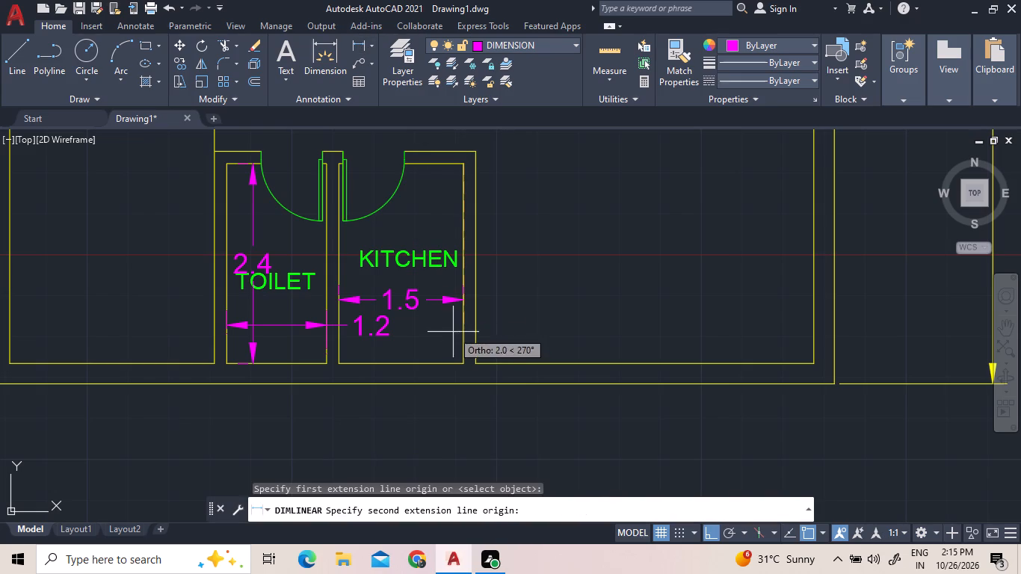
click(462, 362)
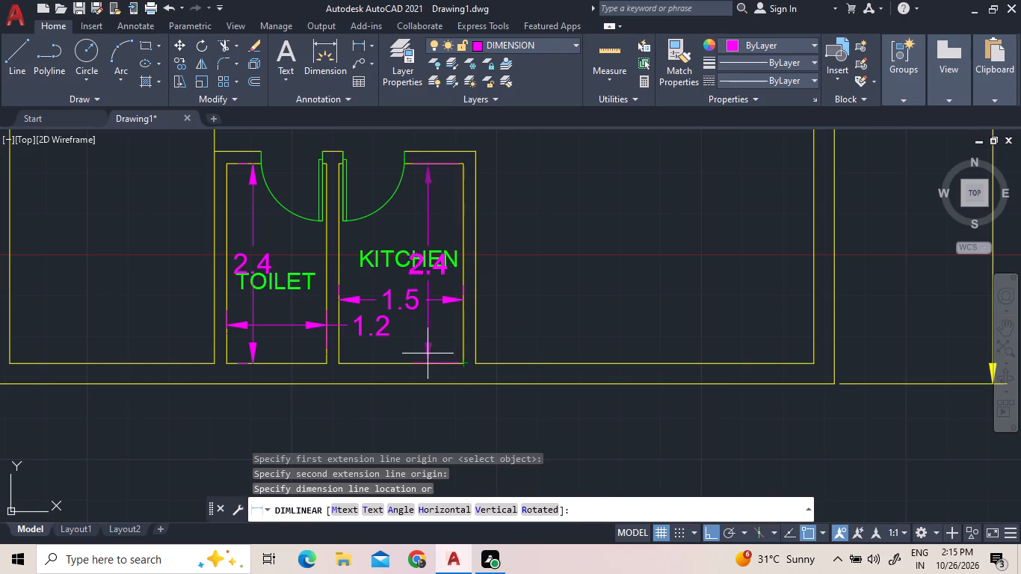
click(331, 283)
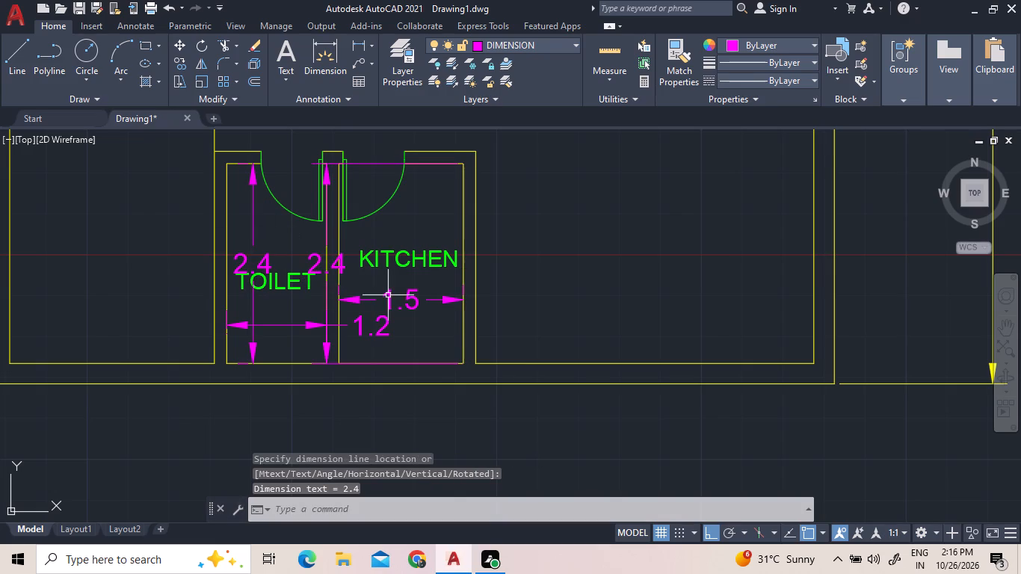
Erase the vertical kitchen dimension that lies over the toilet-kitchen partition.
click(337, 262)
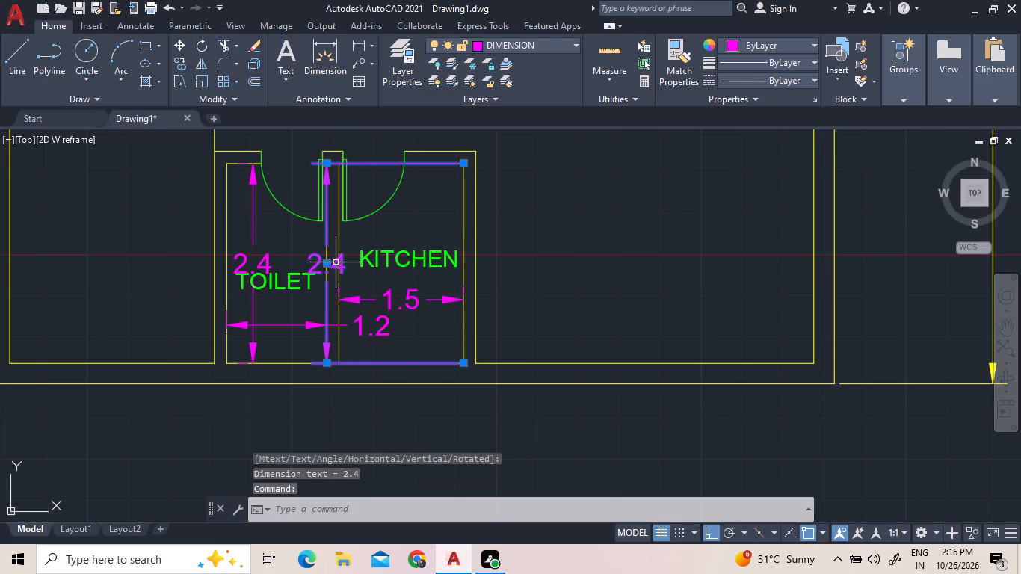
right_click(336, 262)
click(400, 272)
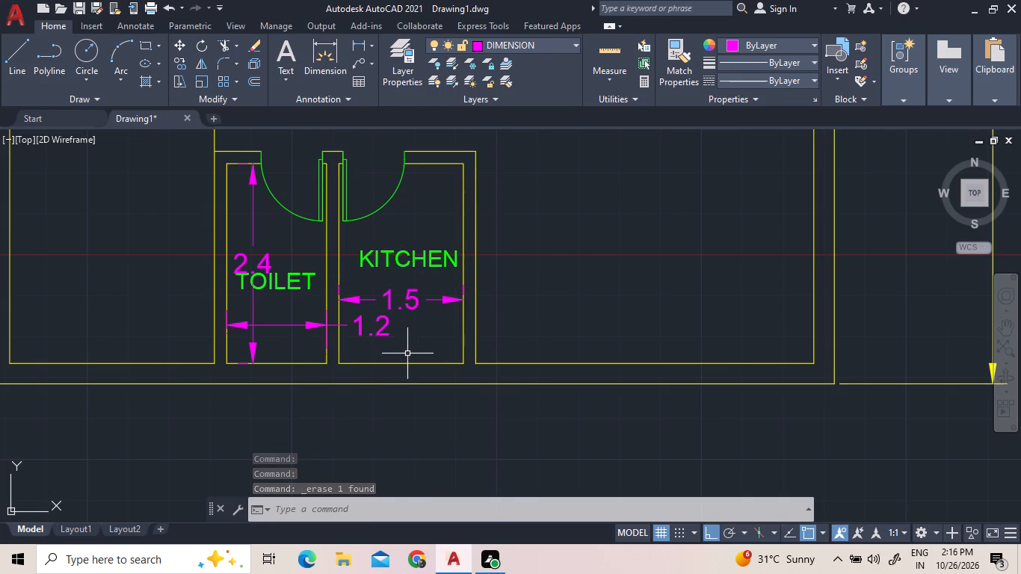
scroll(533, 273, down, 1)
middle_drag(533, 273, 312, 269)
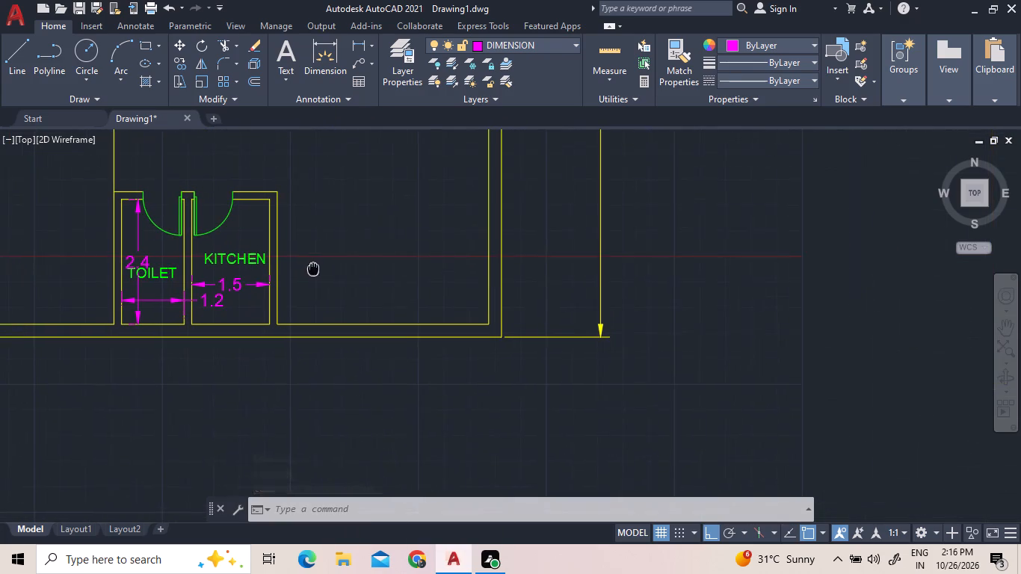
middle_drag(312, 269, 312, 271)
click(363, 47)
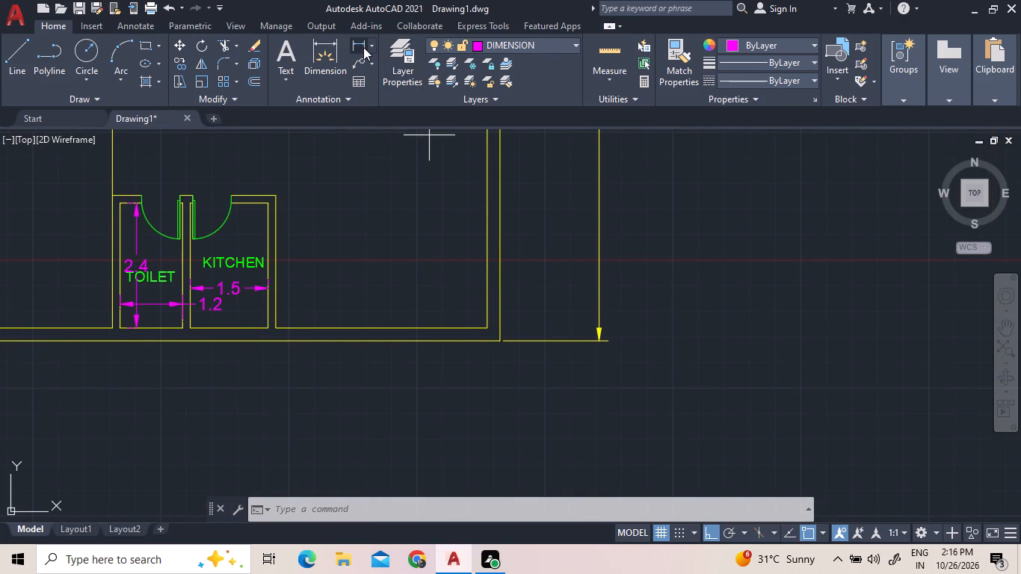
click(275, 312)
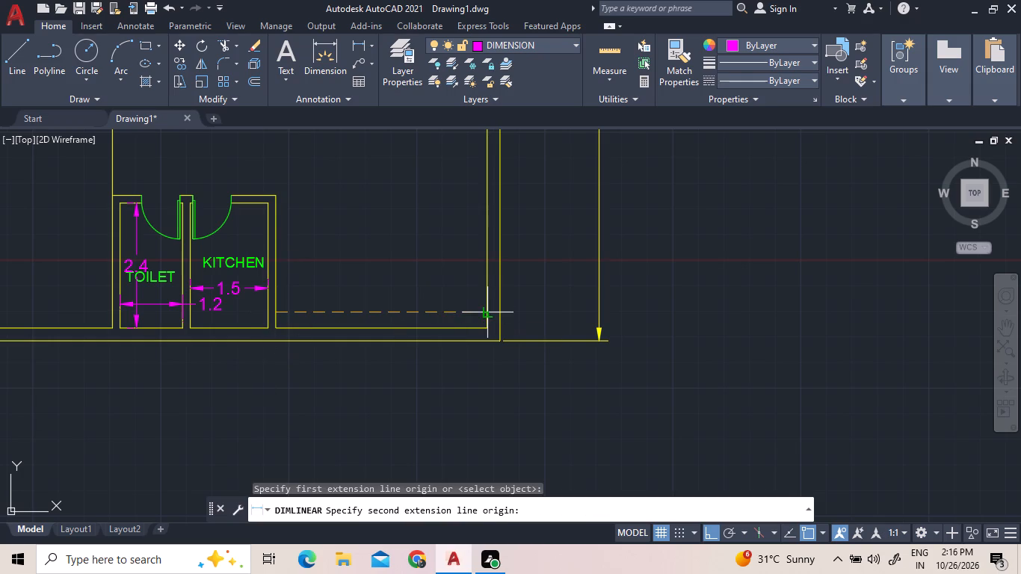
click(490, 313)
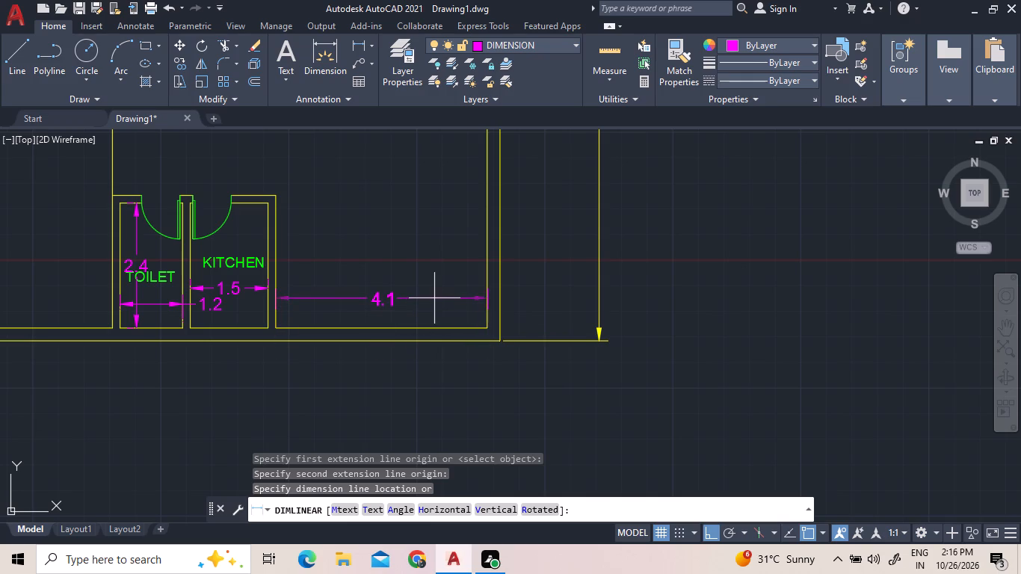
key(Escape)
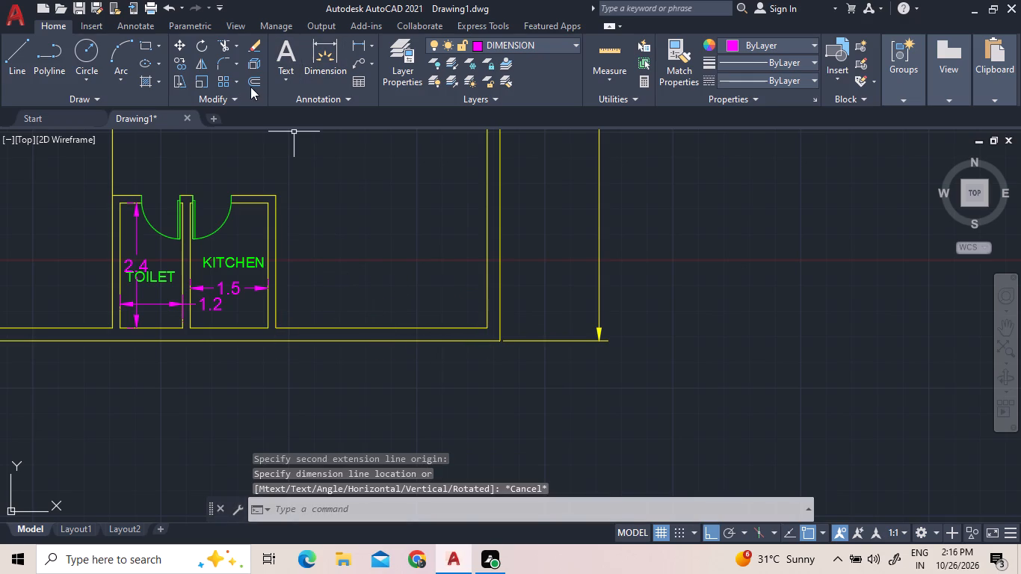
Offset the kitchen's outer right wall line by 3.53 toward the building's right exterior wall.
click(260, 81)
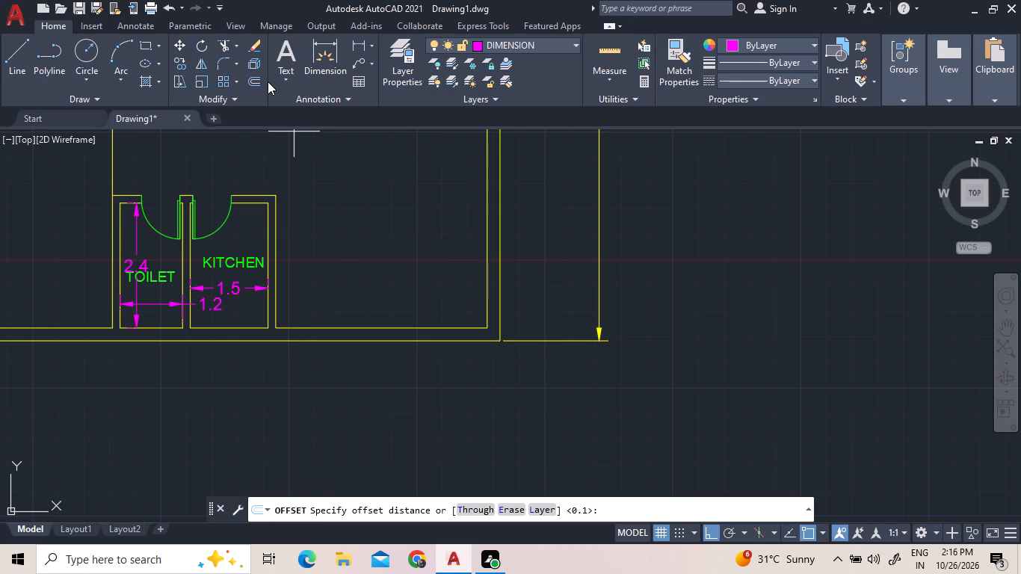
text(3.53)
key(Return)
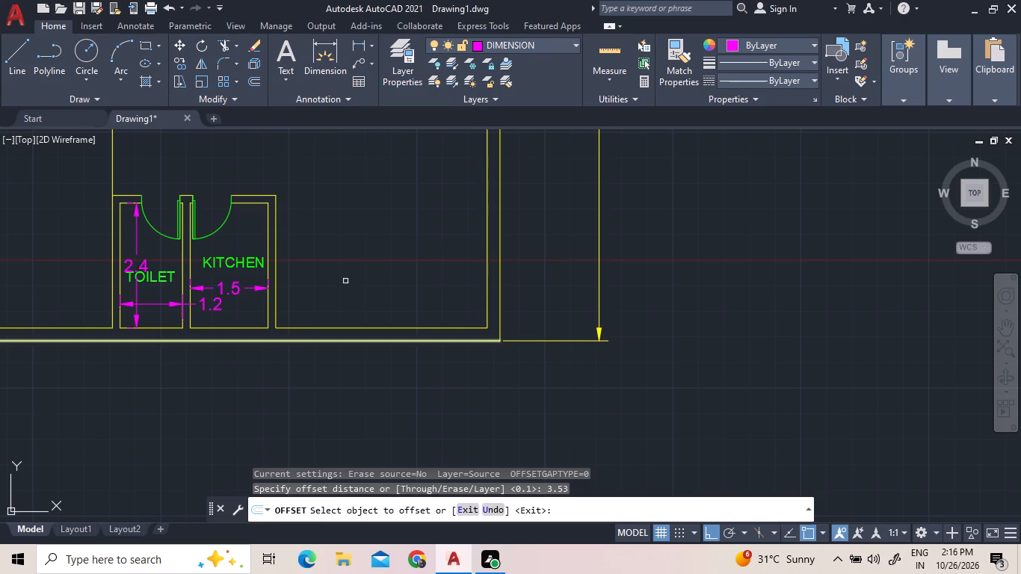
click(277, 303)
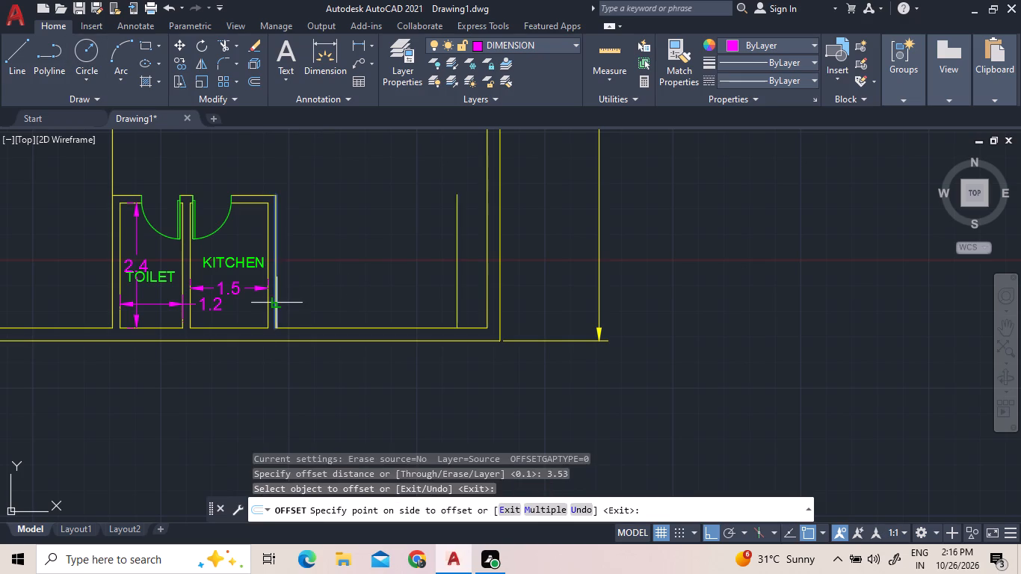
click(333, 291)
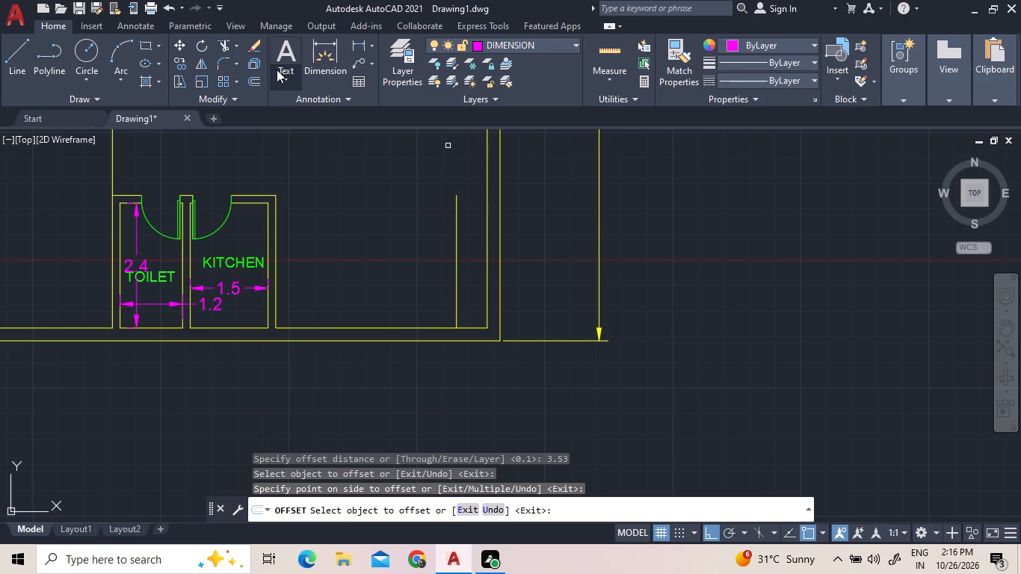
Offset the new vertical wall line by 0.25 toward the right exterior wall to form the wall thickness.
click(258, 84)
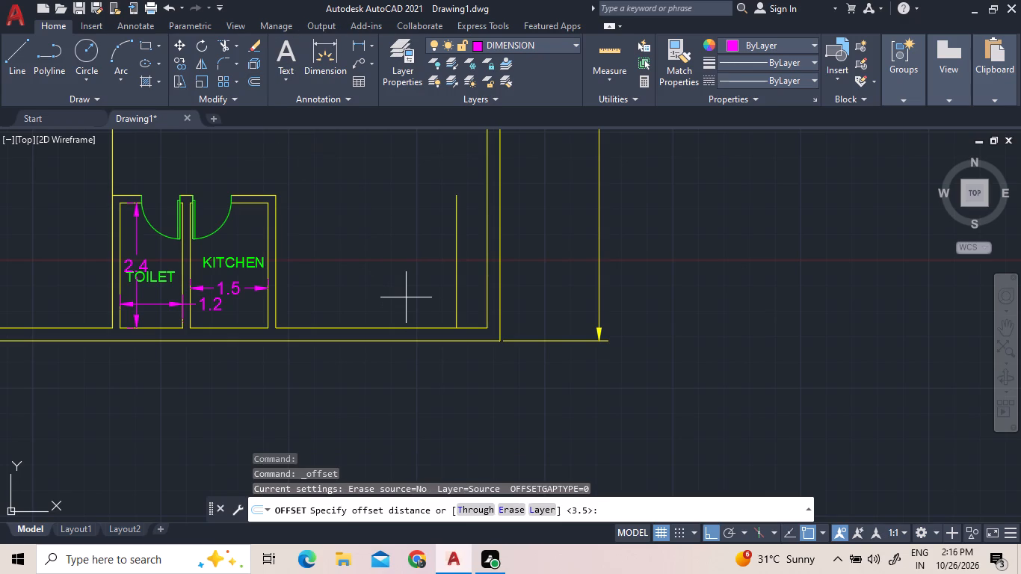
text(0.25)
key(Return)
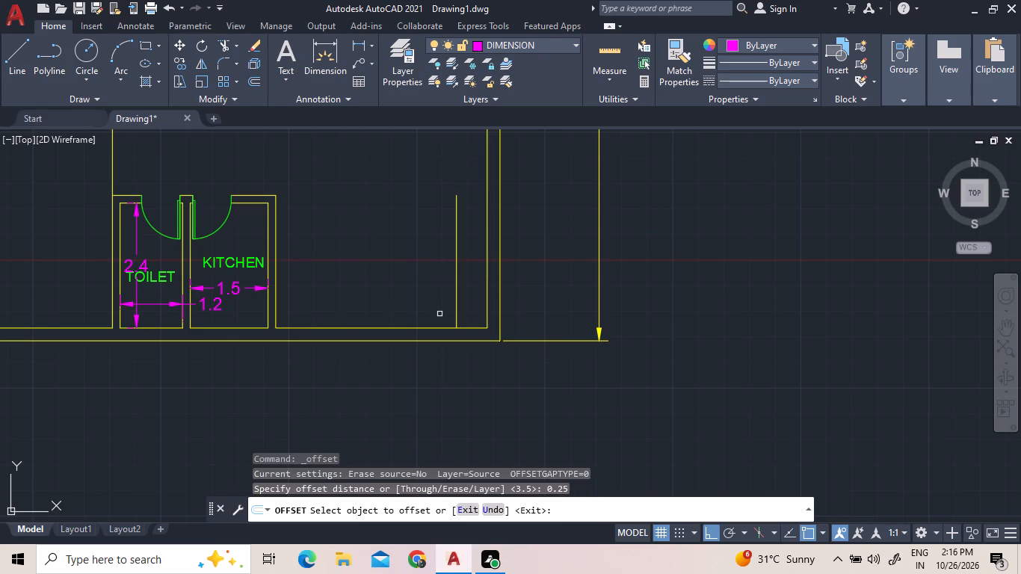
click(459, 310)
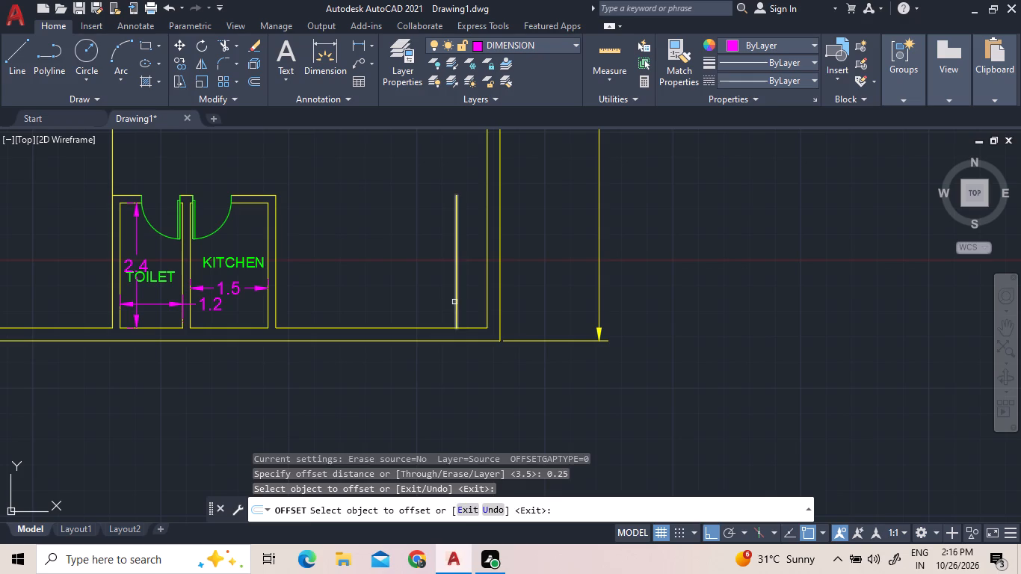
click(454, 302)
click(465, 306)
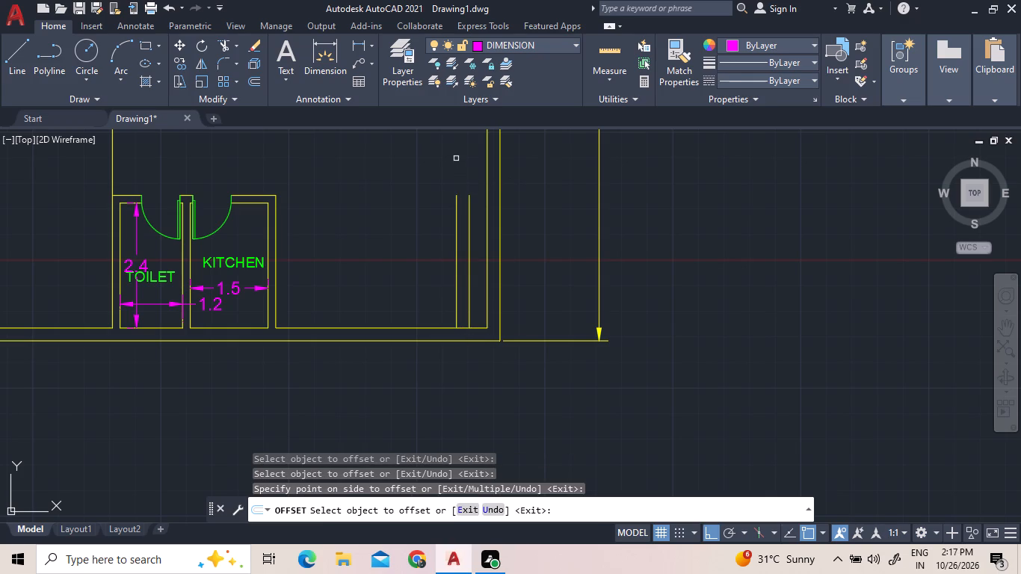
Trim the bottom inner wall line between the two new vertical lines and from there to the right exterior wall.
click(227, 47)
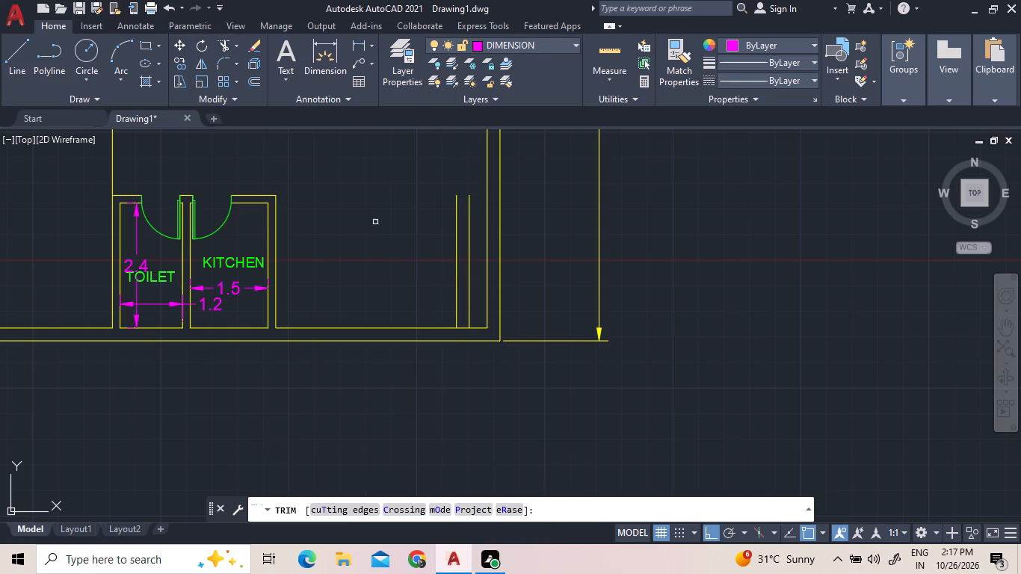
click(482, 329)
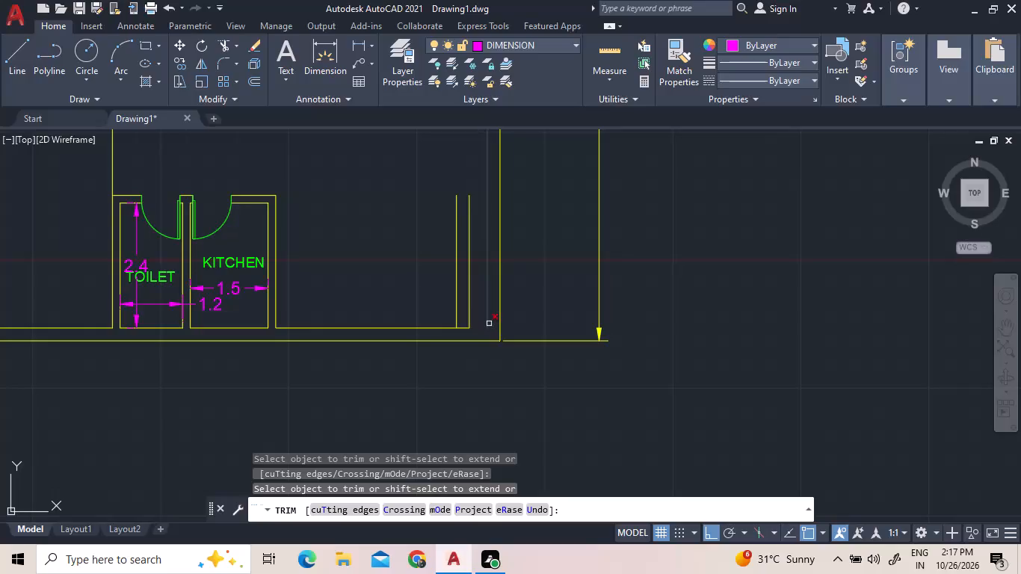
click(463, 327)
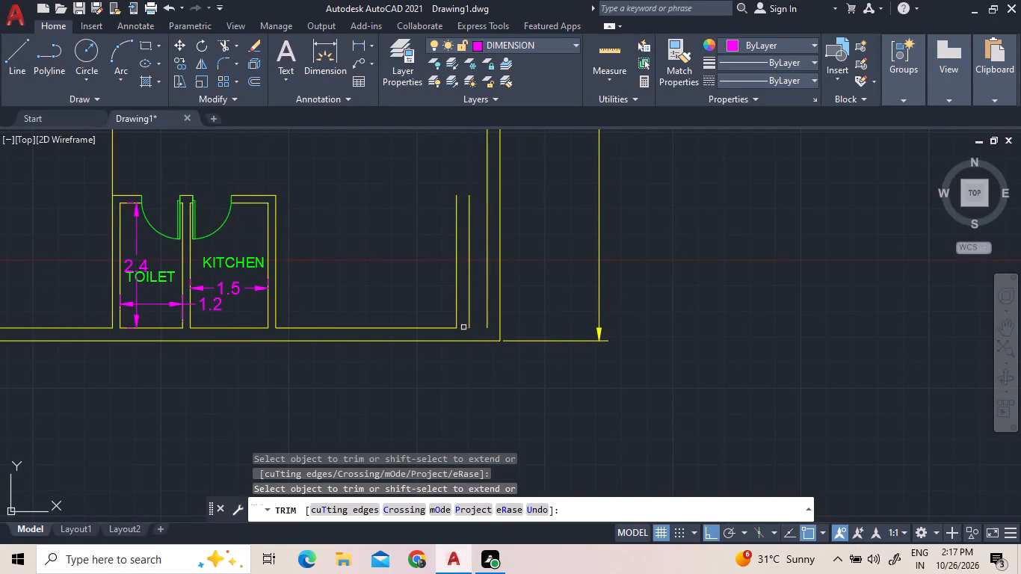
right_click(597, 327)
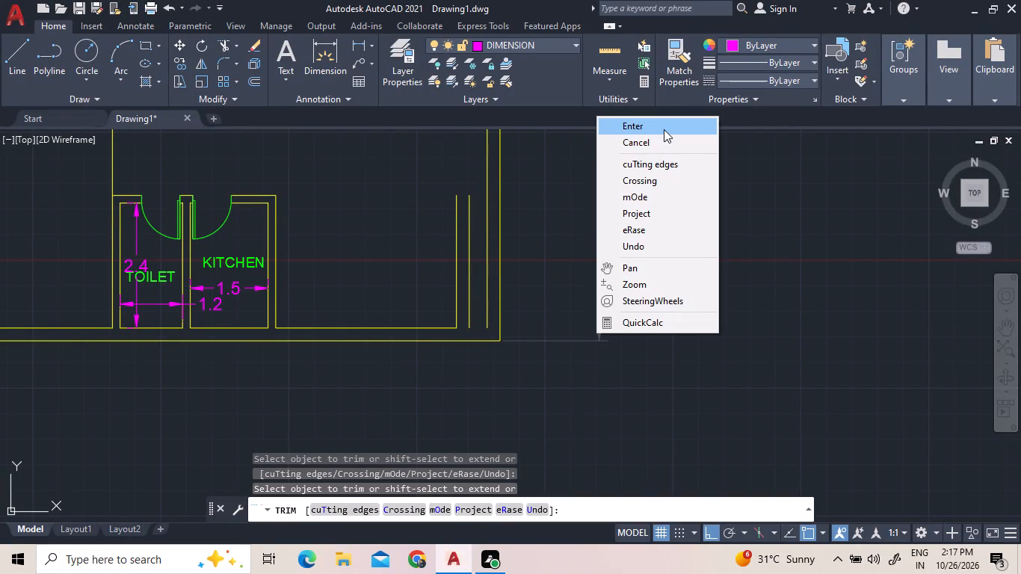
click(664, 129)
right_click(590, 283)
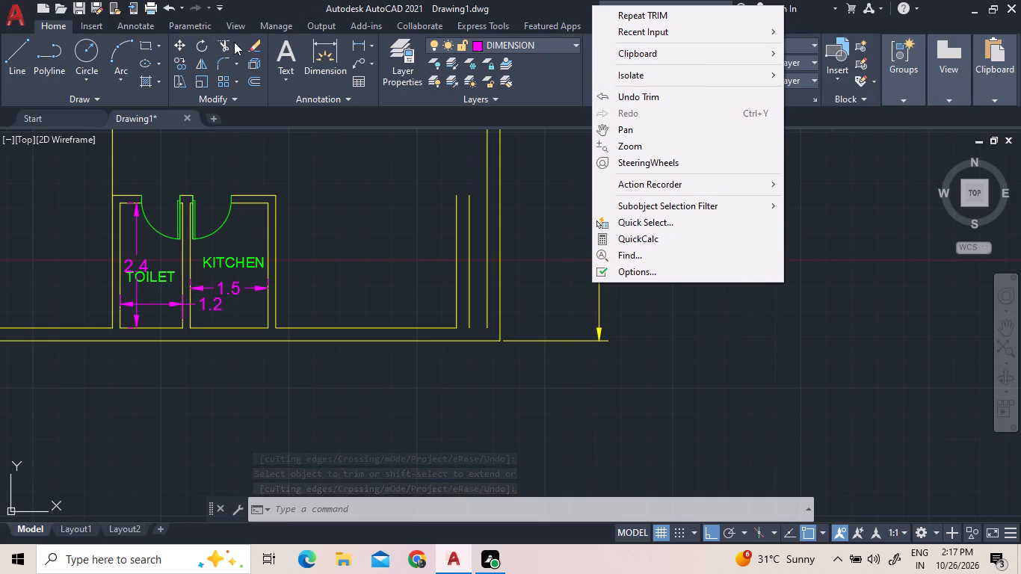
Extend the right-hand line of the new vertical wall down to the building's bottom outer wall line.
click(234, 42)
click(244, 100)
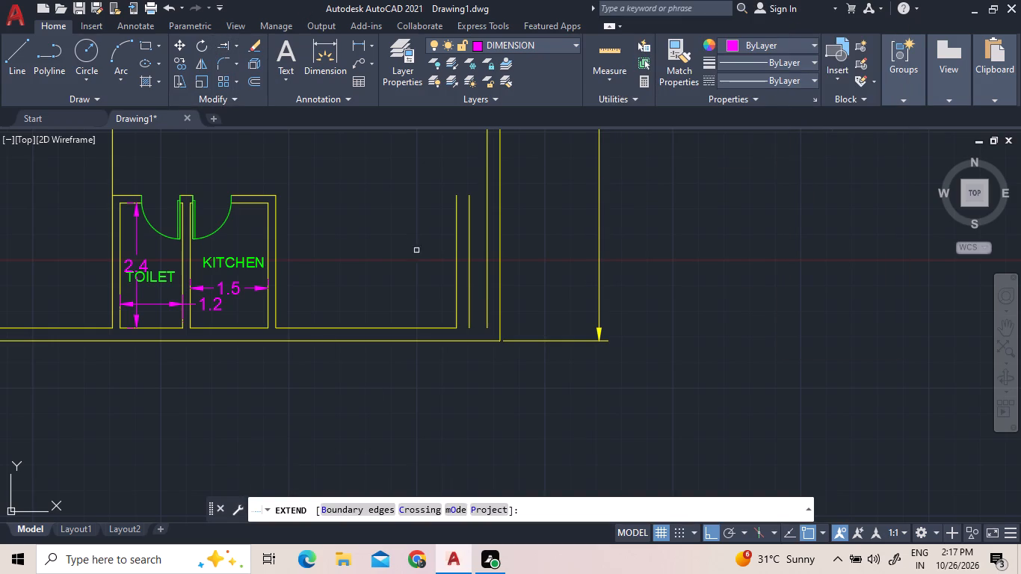
click(471, 280)
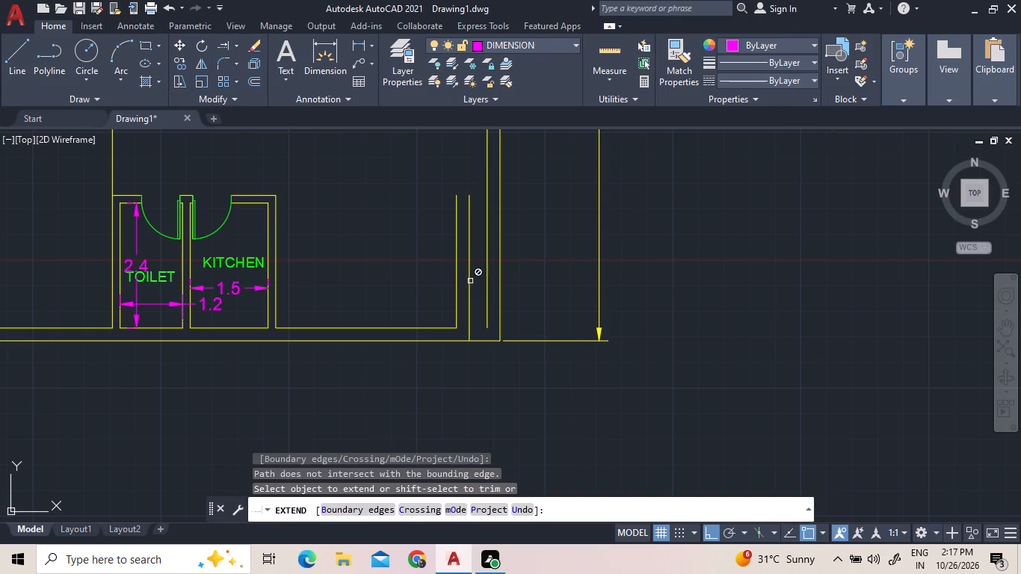
key(Escape)
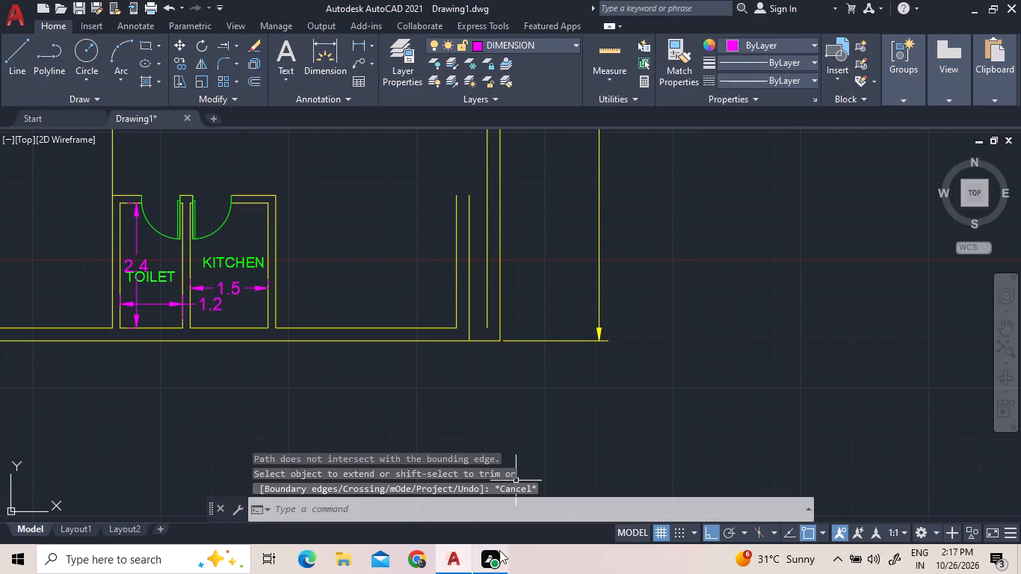
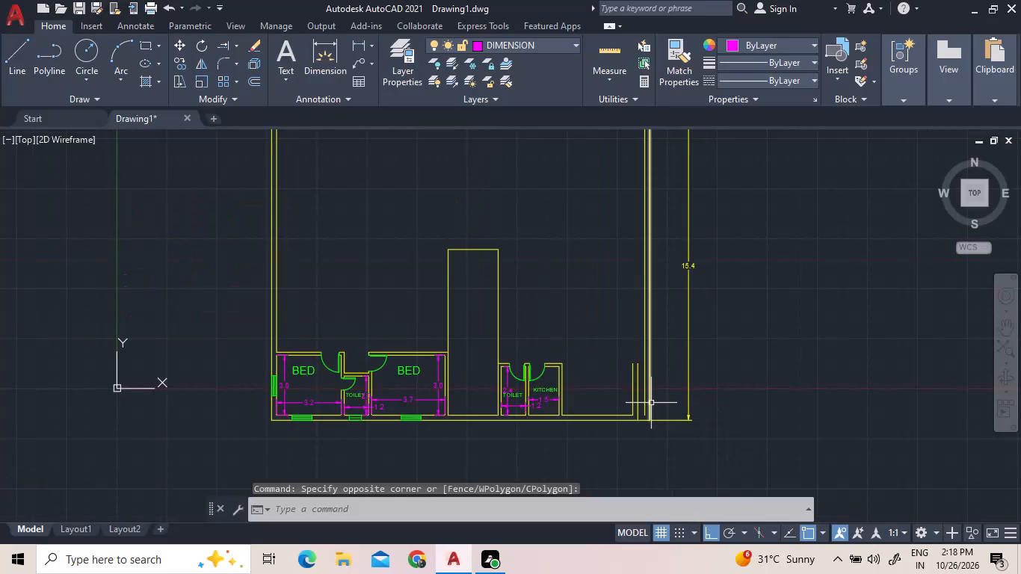
Offset the bottom inner wall line right of the kitchen upward by 3.2 for the new room's top wall.
scroll(673, 423, up, 2)
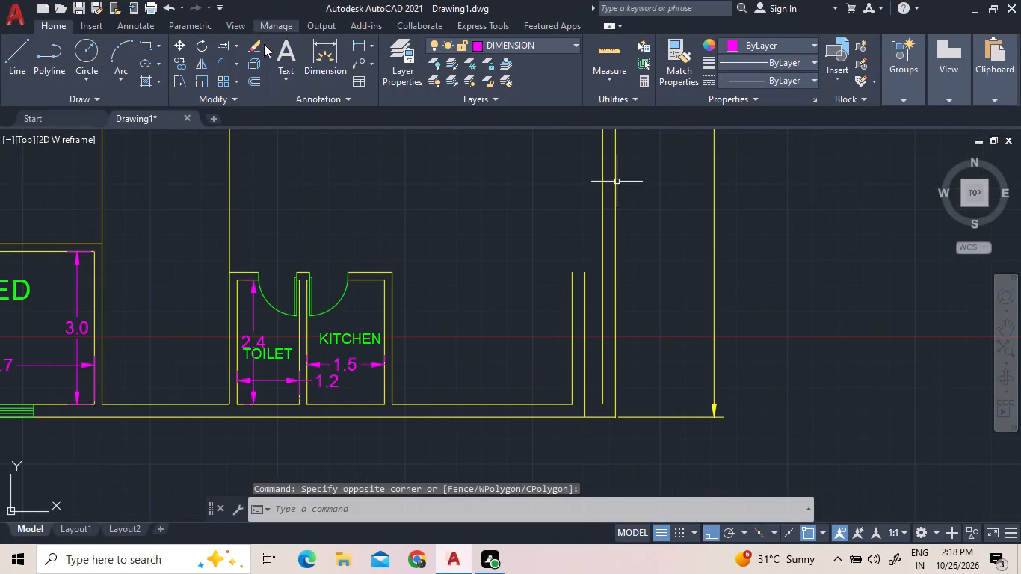
click(245, 82)
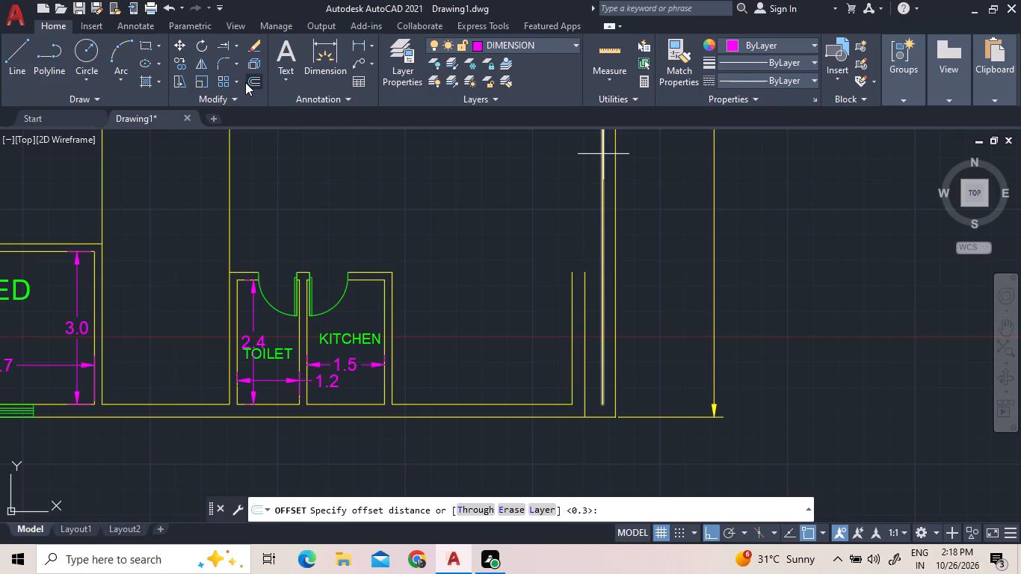
text(3.2)
key(Return)
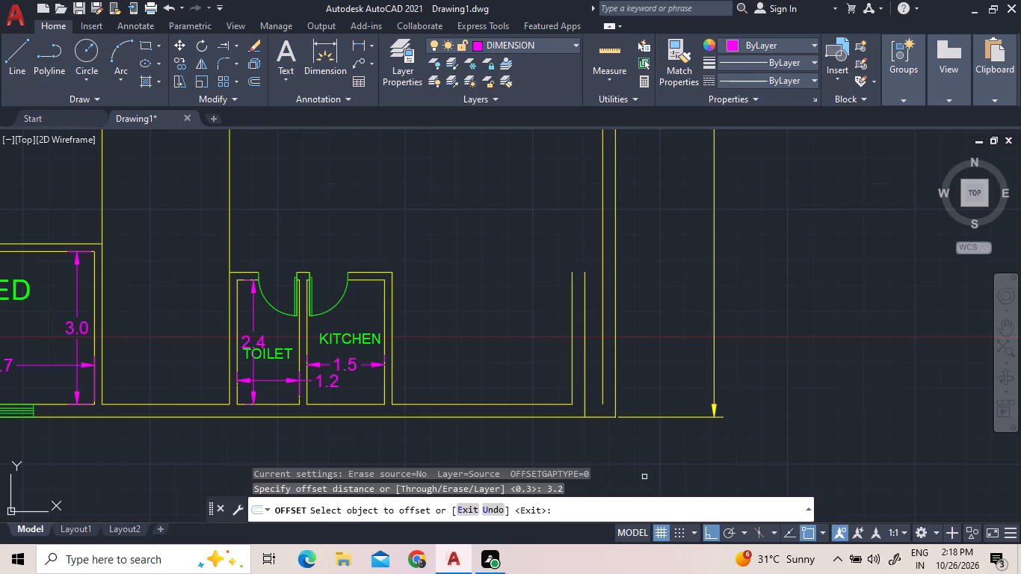
click(537, 402)
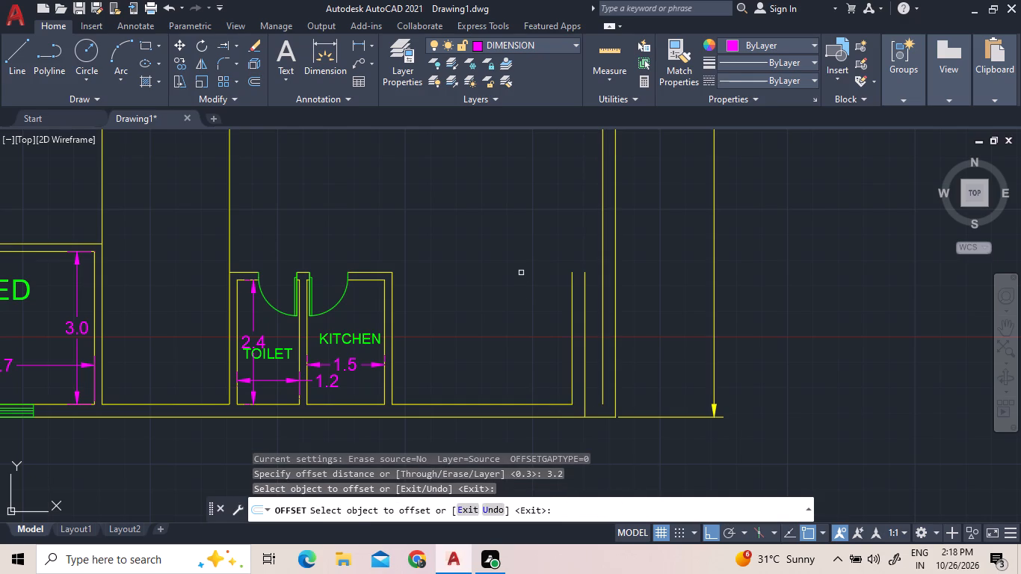
click(521, 273)
scroll(521, 276, down, 4)
click(518, 297)
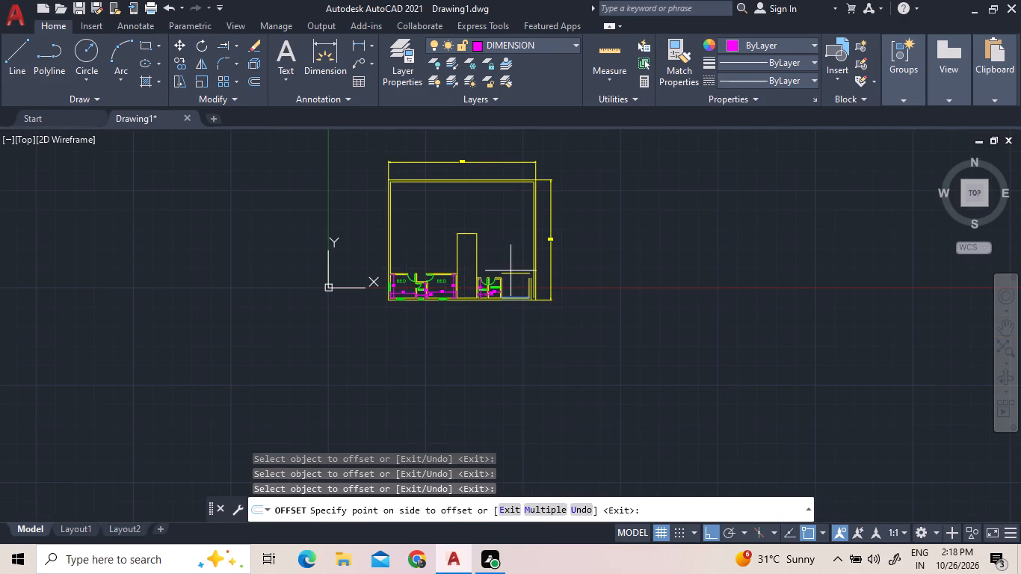
click(510, 270)
scroll(522, 268, up, 4)
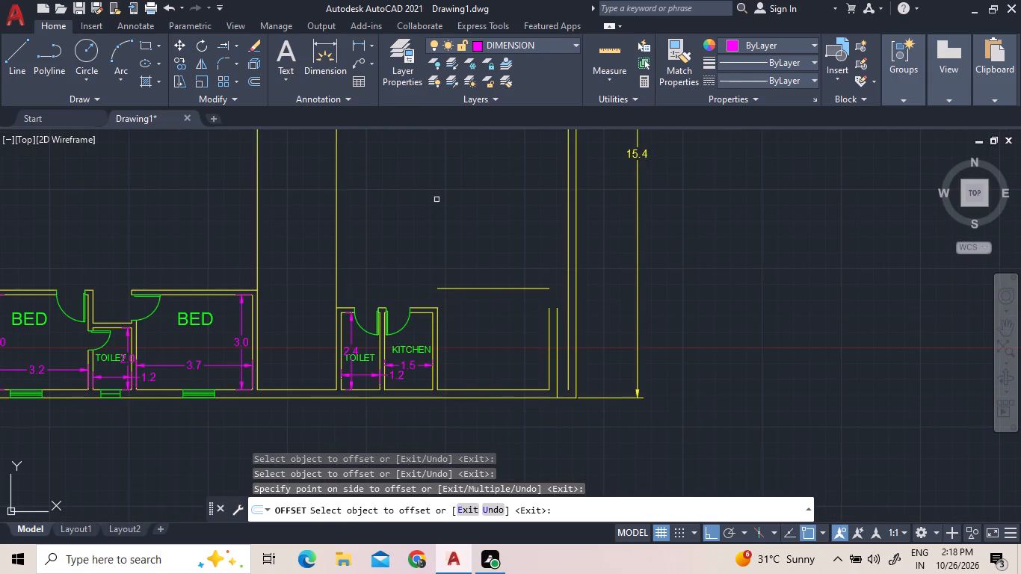
Offset the new horizontal wall line upward by 0.25 to form the top wall's thickness.
click(259, 75)
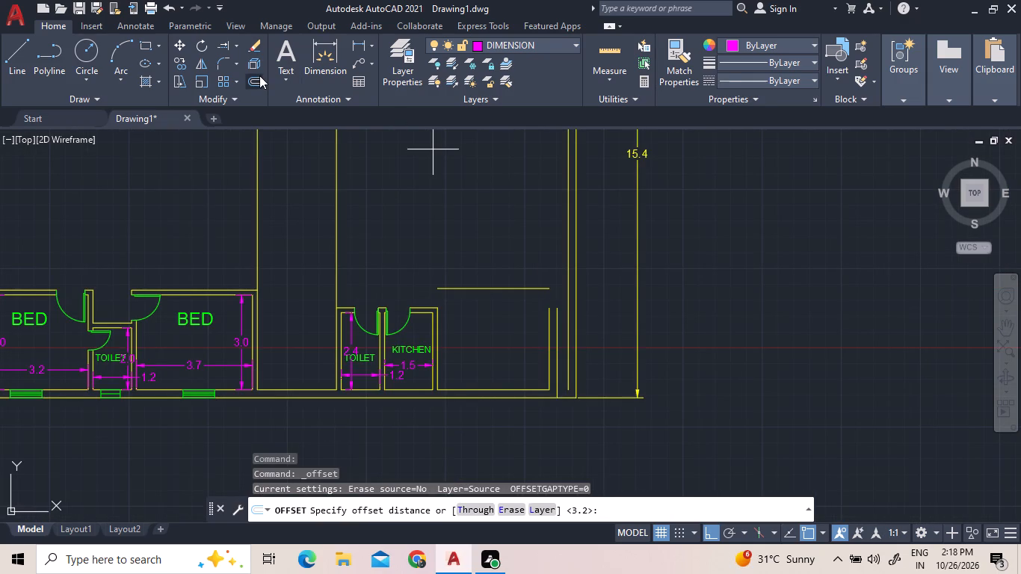
text(0.25)
key(Return)
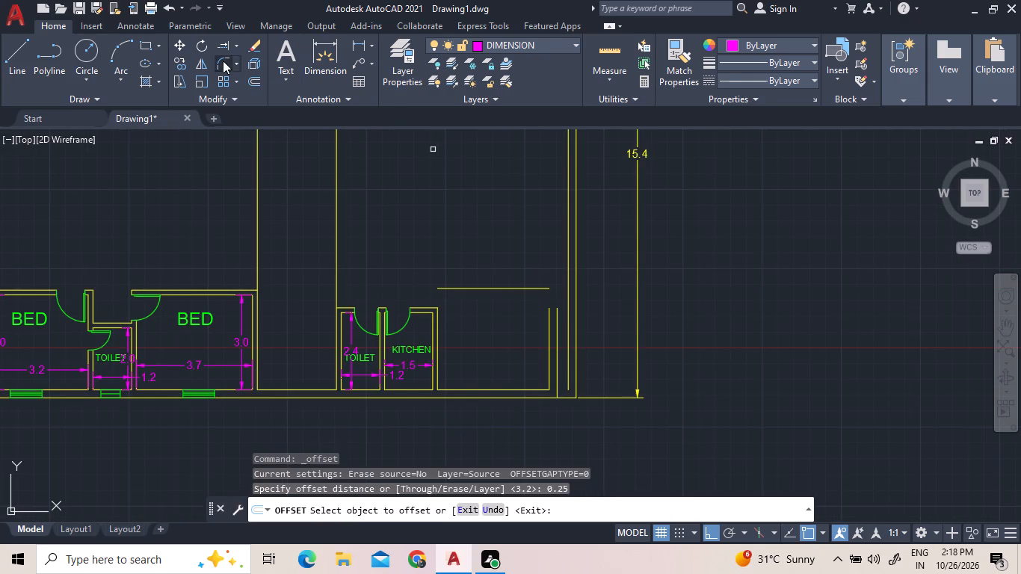
click(511, 288)
click(511, 277)
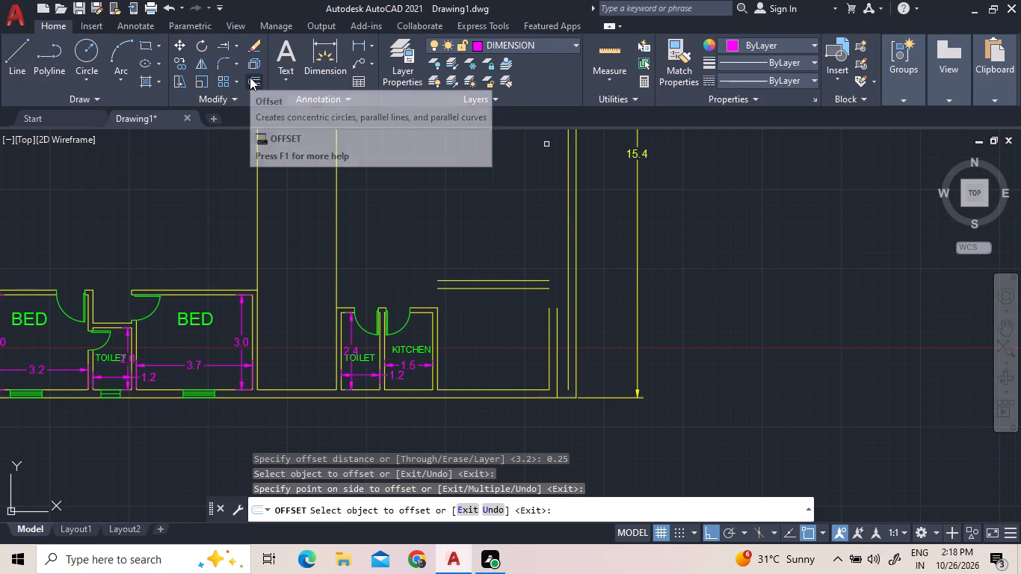
Extend the new room's side wall lines up to its top wall, and the upper top-wall line outward past both sides.
click(225, 44)
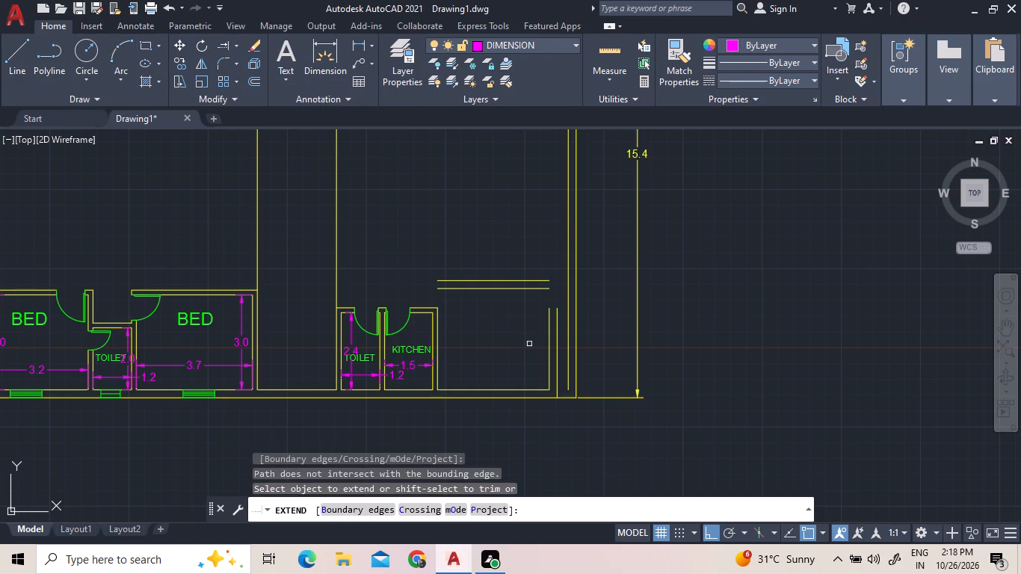
click(551, 342)
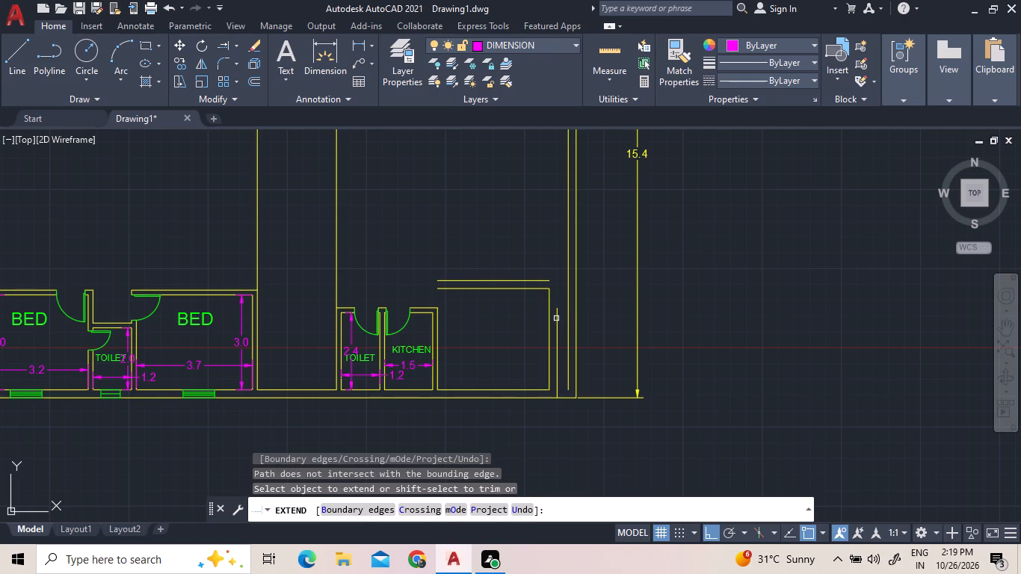
click(505, 280)
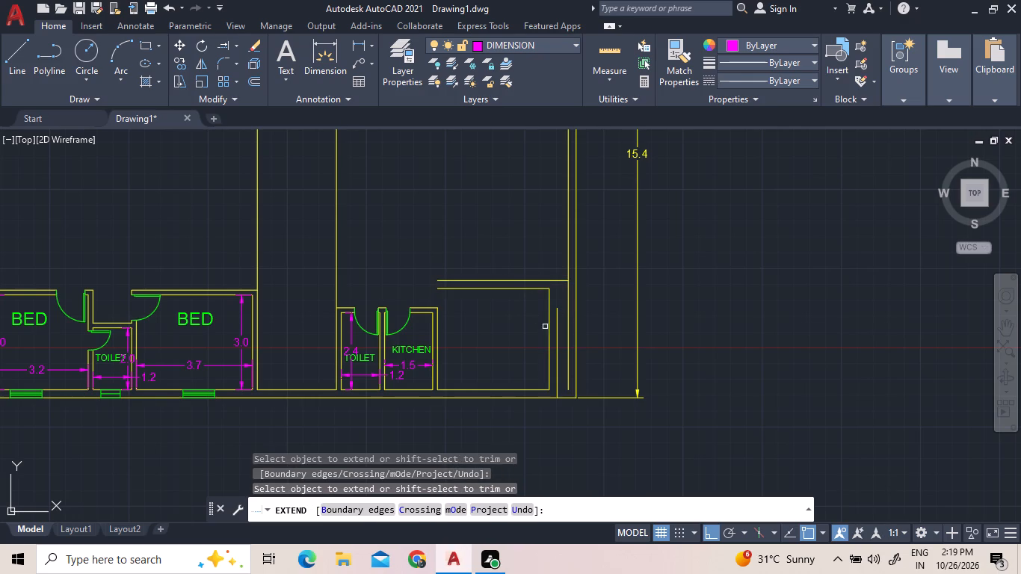
click(556, 327)
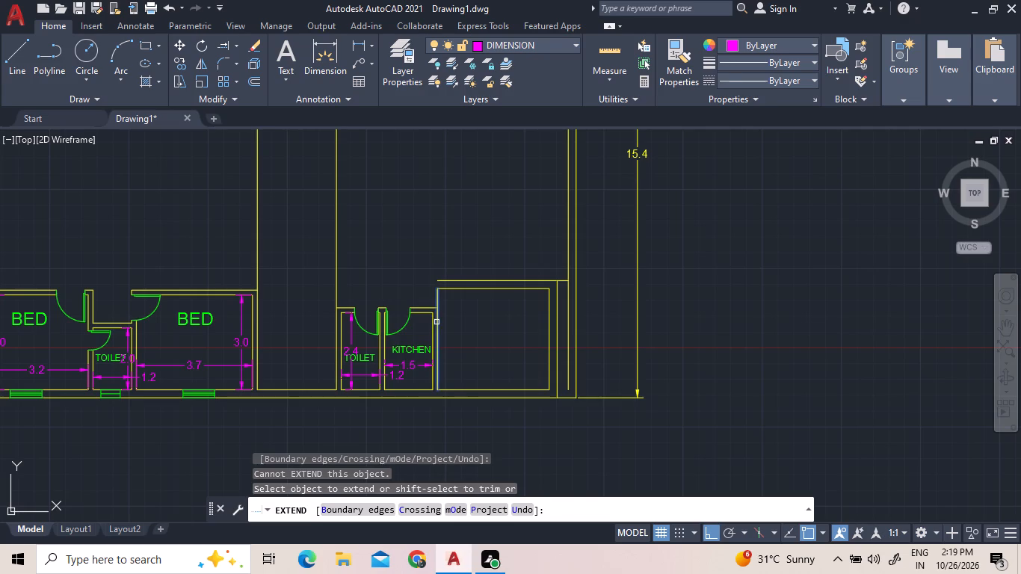
click(437, 322)
click(456, 282)
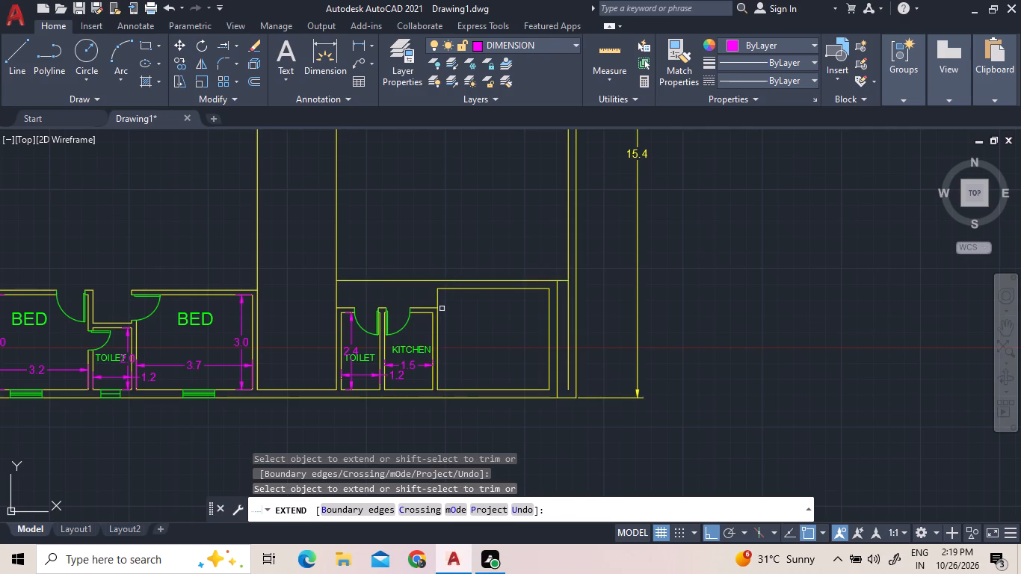
triple_click(431, 321)
right_click(422, 230)
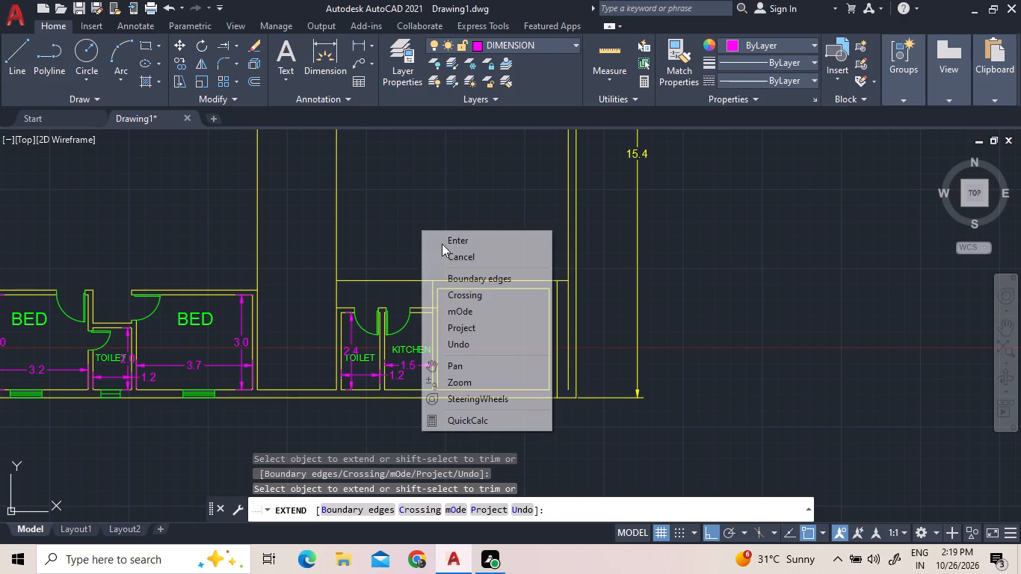
click(442, 244)
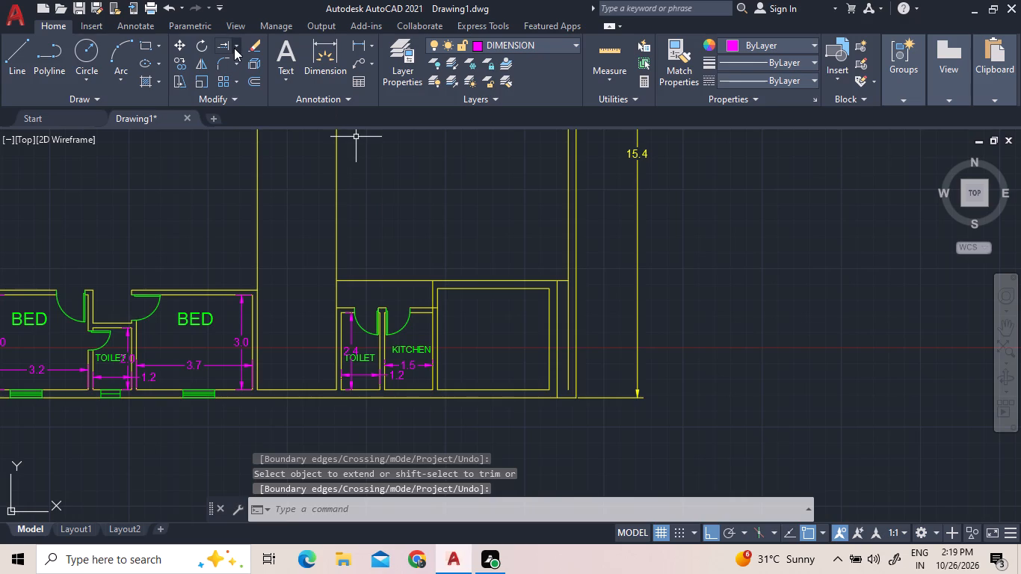
Trim the upper top-wall line beyond both corners and the overlapping lines where the kitchen's top wall meets the new room.
click(234, 48)
click(241, 67)
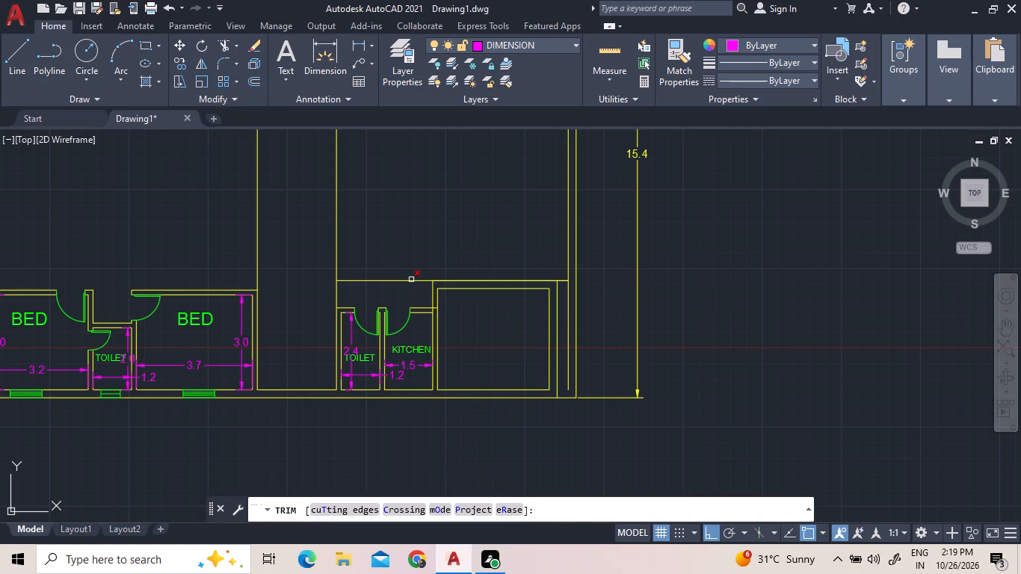
click(411, 280)
click(566, 280)
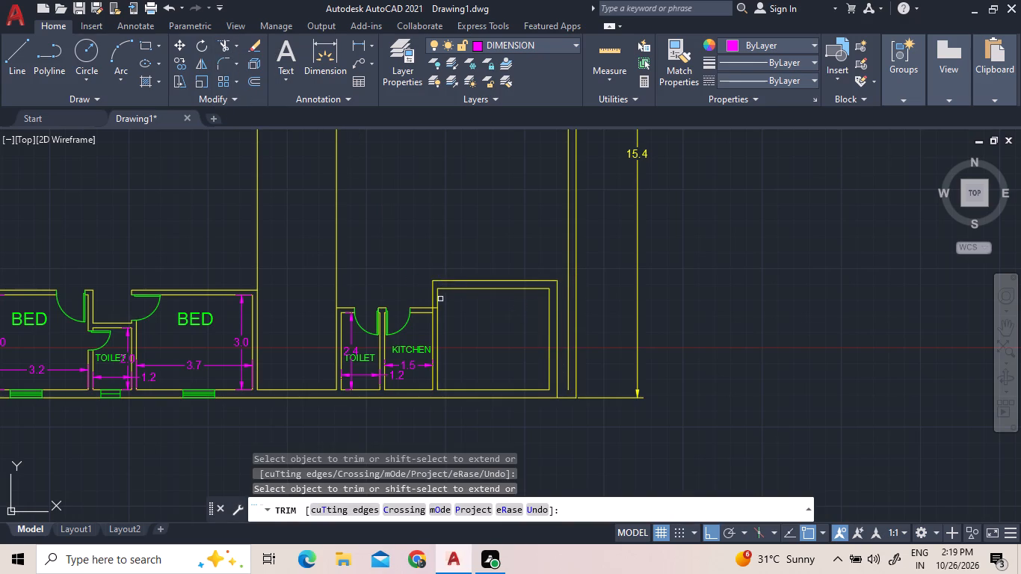
scroll(440, 299, up, 4)
click(380, 361)
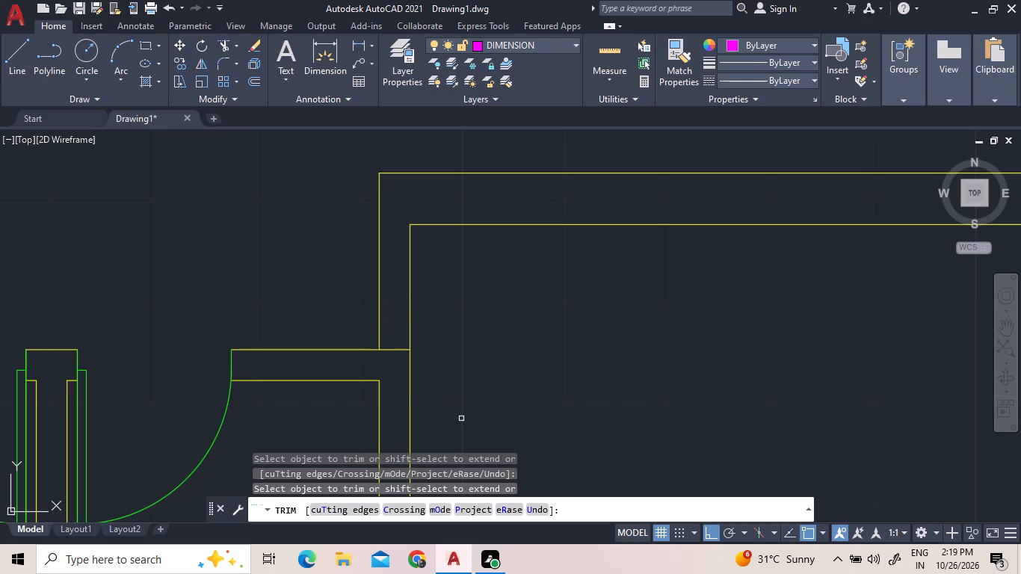
click(395, 349)
scroll(558, 380, down, 3)
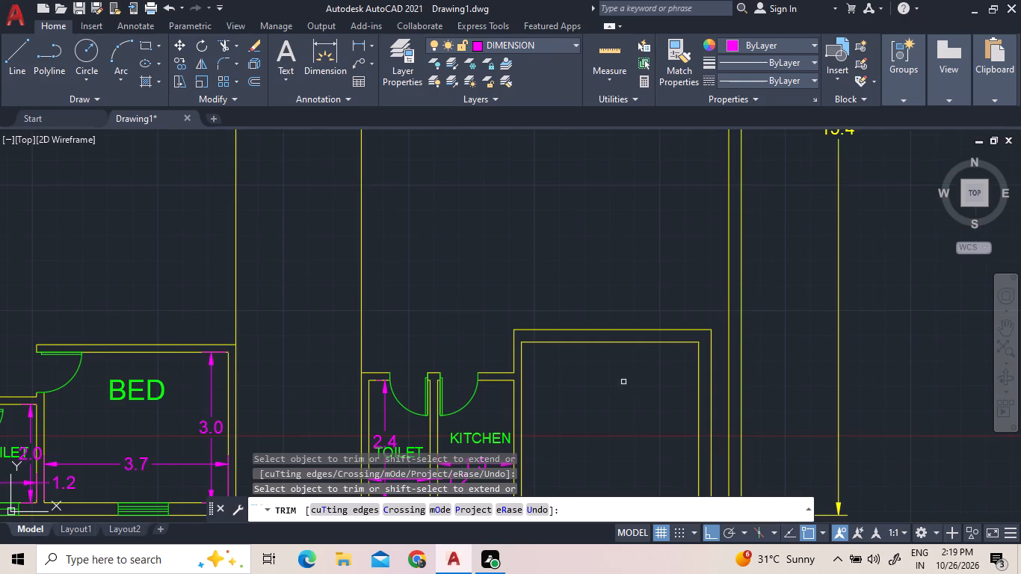
scroll(629, 377, down, 2)
middle_drag(661, 423, 472, 404)
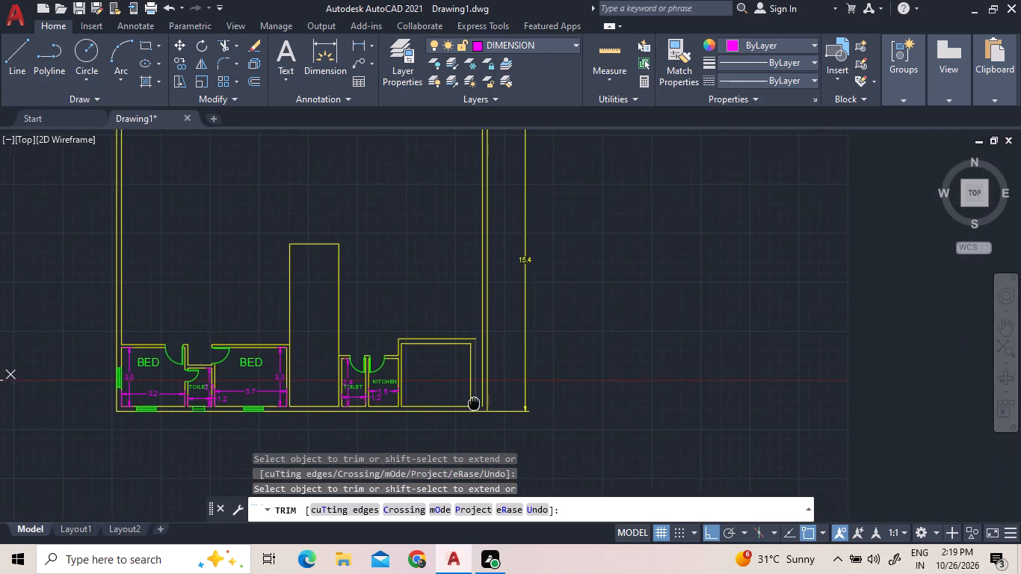
middle_drag(472, 404, 465, 404)
scroll(435, 384, up, 2)
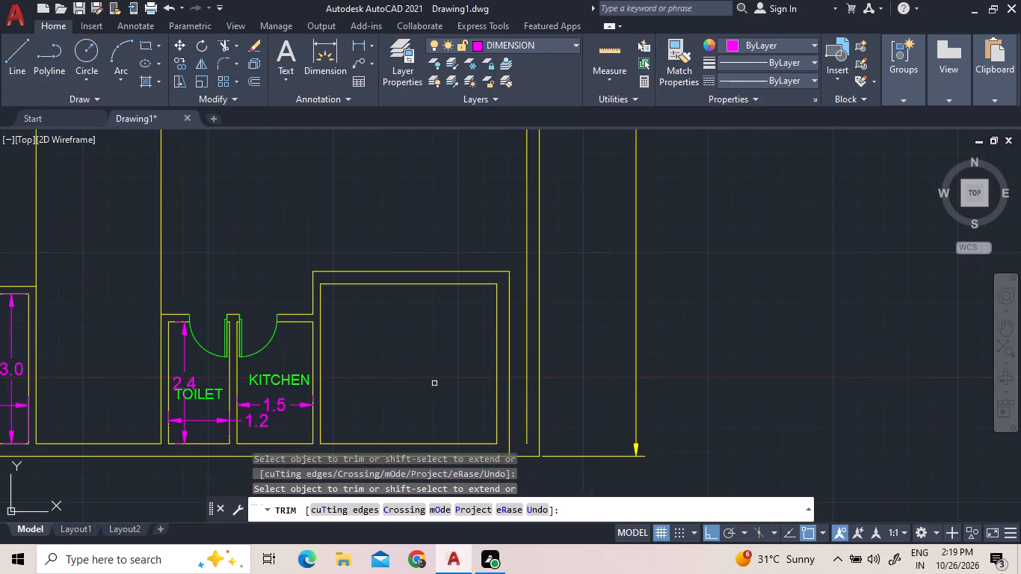
right_click(415, 383)
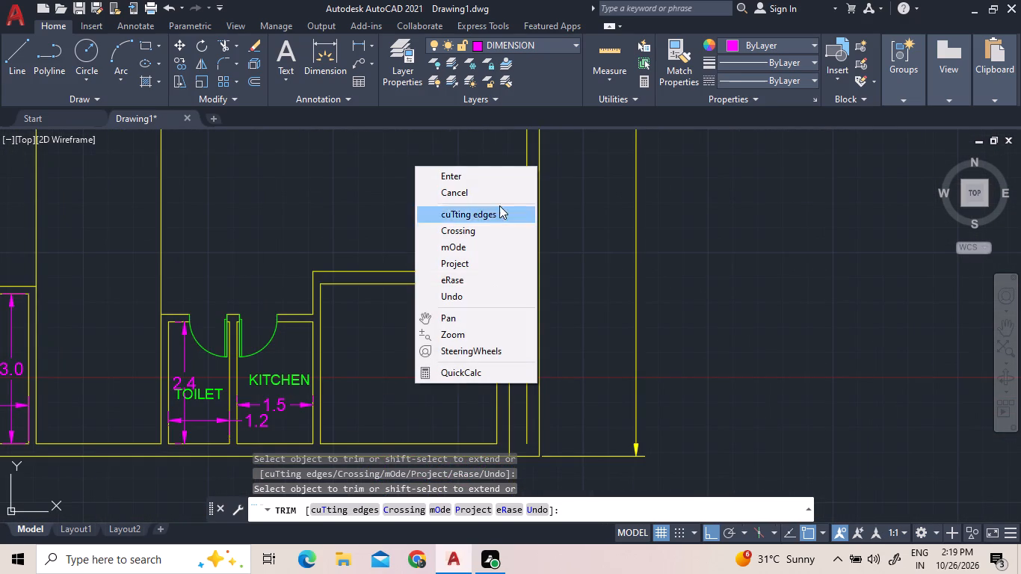
click(493, 170)
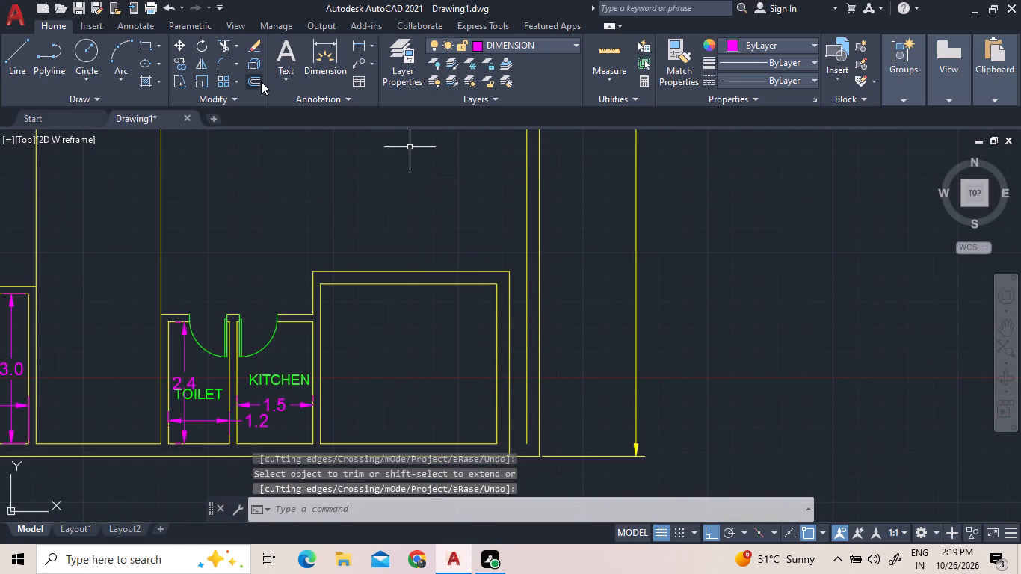
Offset the new room's left inner wall line by 0.1 into the room.
click(261, 81)
text(0.1)
key(Return)
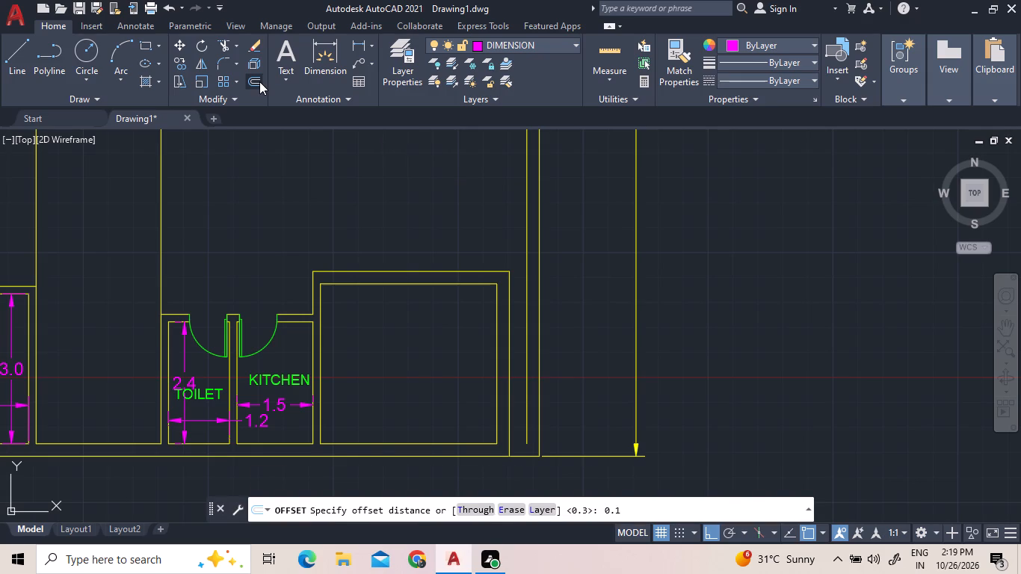
click(320, 306)
click(339, 315)
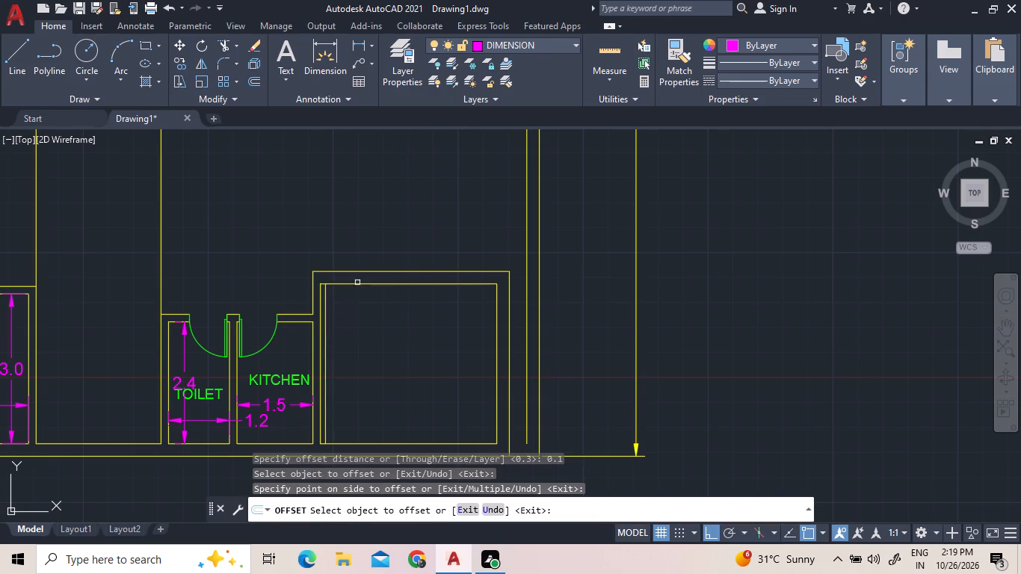
right_click(360, 234)
click(377, 242)
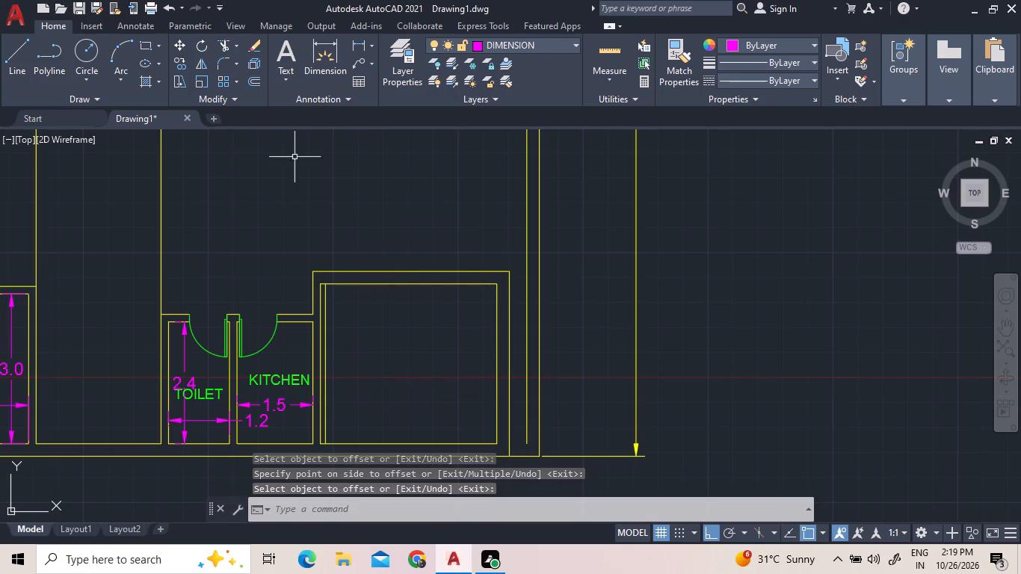
Insert a Door - Metric block from the architectural tool palette inside the new room.
right_click(302, 165)
click(383, 197)
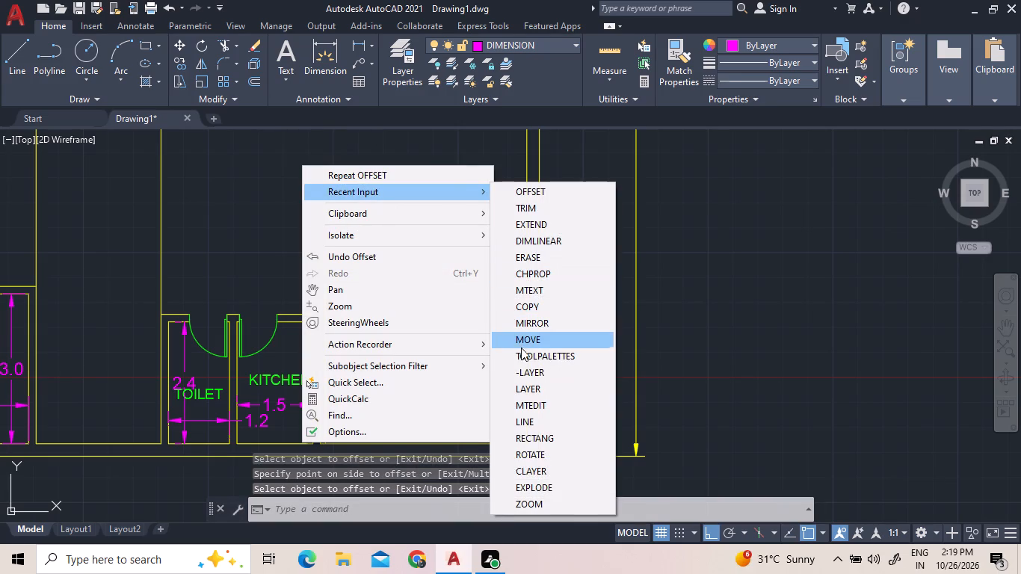
click(523, 353)
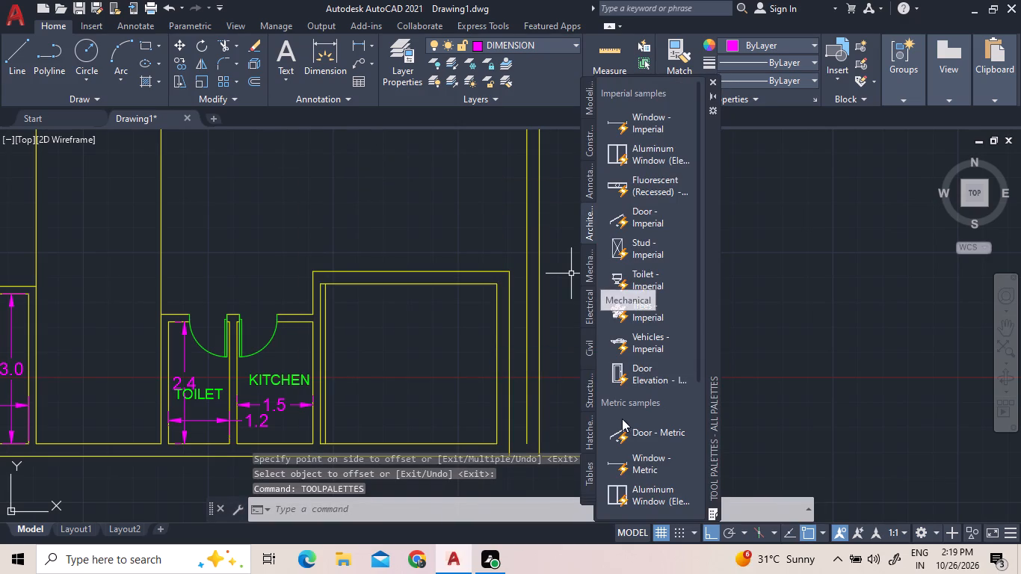
drag(643, 431, 415, 340)
click(709, 81)
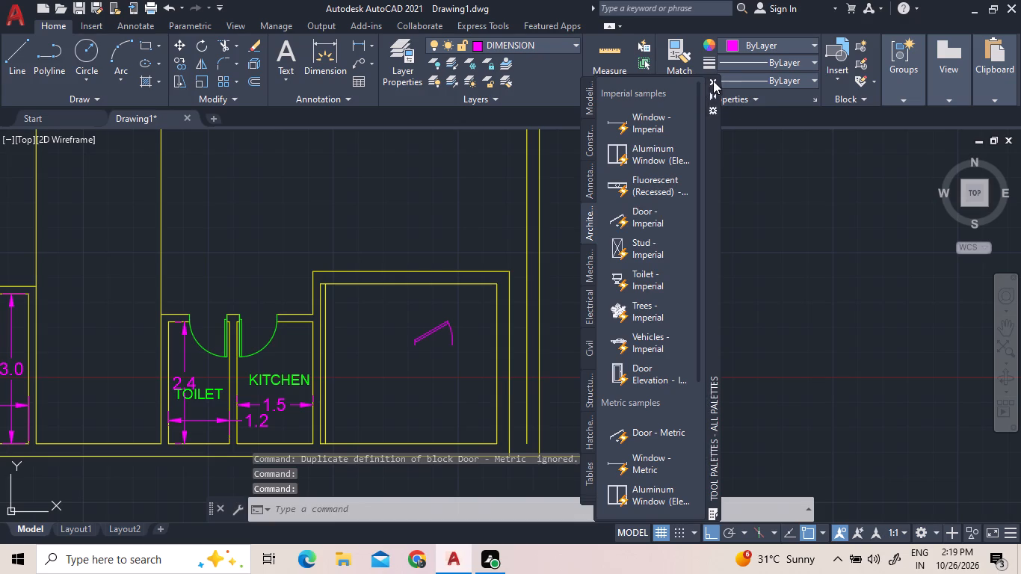
Change the newly inserted door's layer to Defpoints.
click(422, 336)
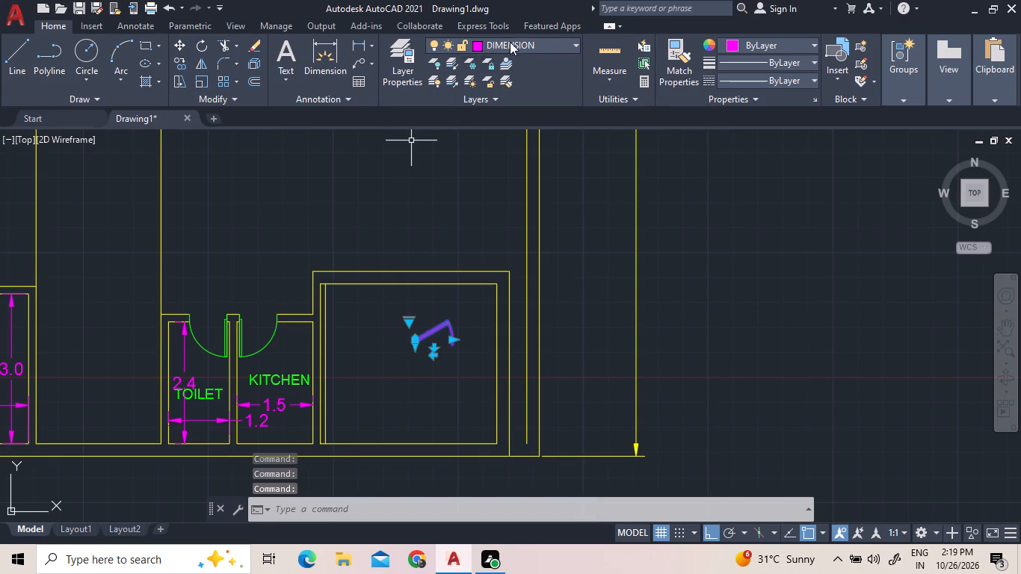
click(517, 38)
click(522, 49)
click(522, 49)
click(522, 79)
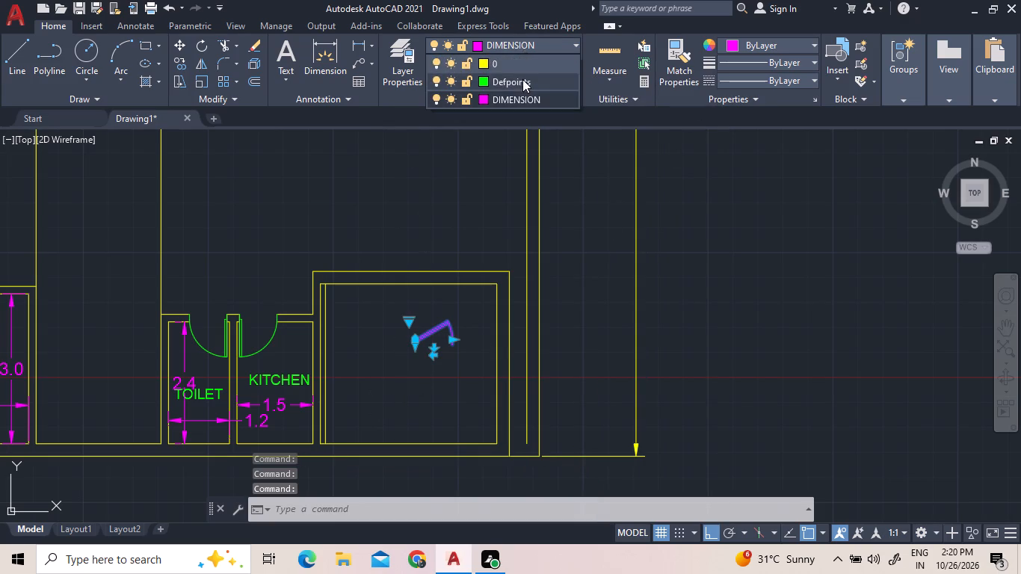
Set the new room's door to Open 90º and flip it so the leaf swings downward.
click(404, 318)
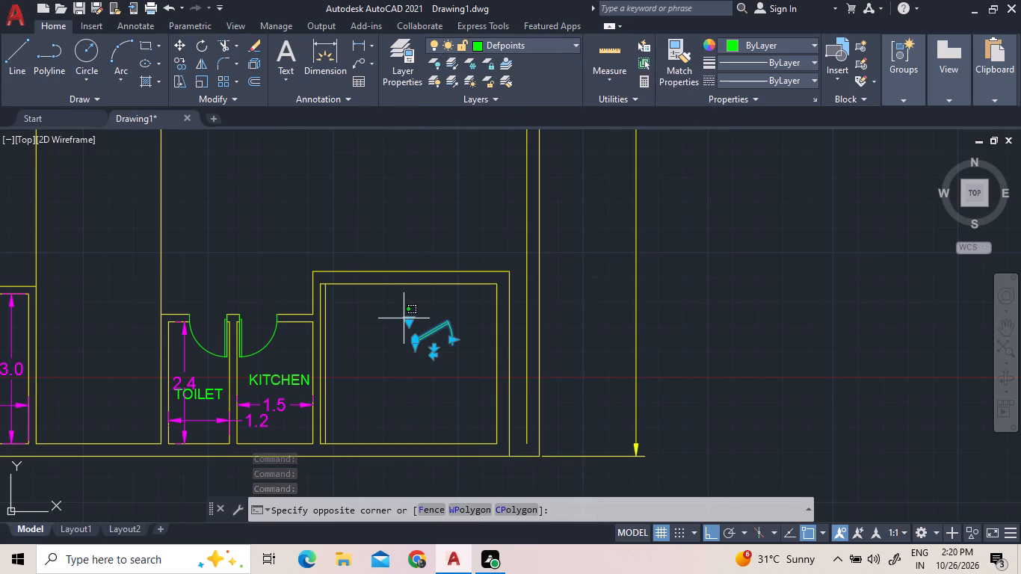
click(410, 321)
click(411, 324)
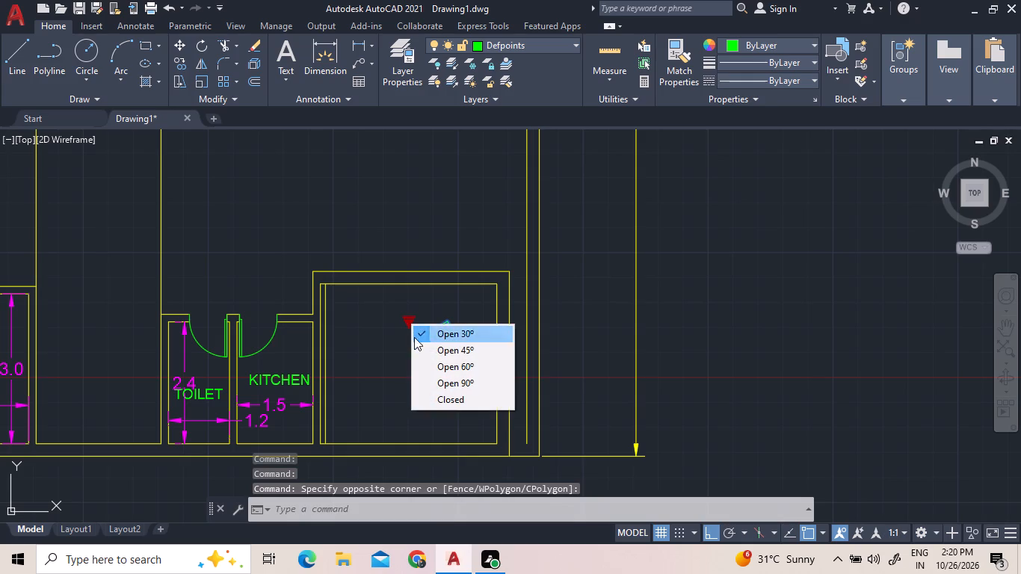
click(416, 377)
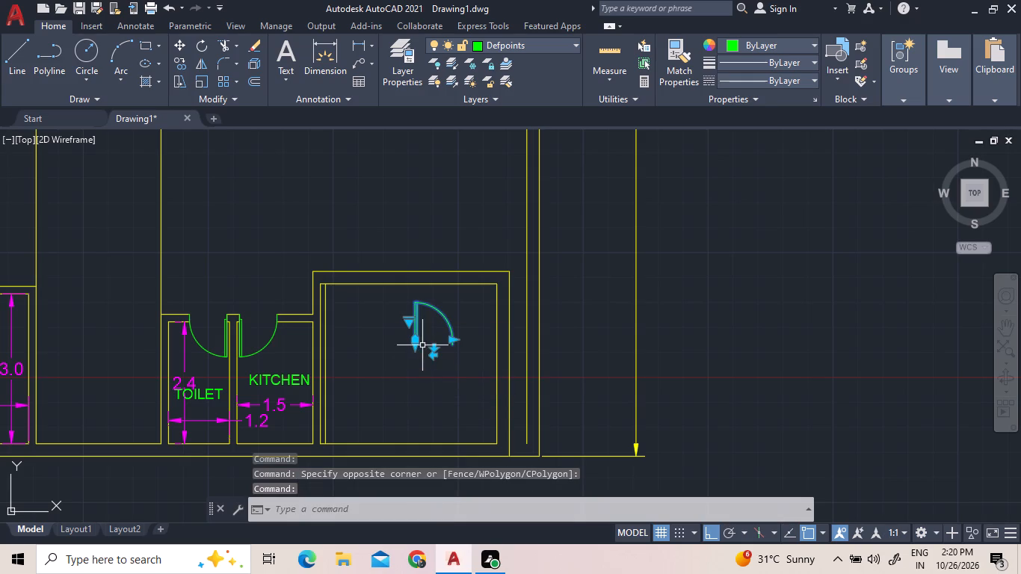
click(434, 348)
Move the door by its hinge-side top end to where the offset line meets the new room's inner top wall line.
right_click(422, 362)
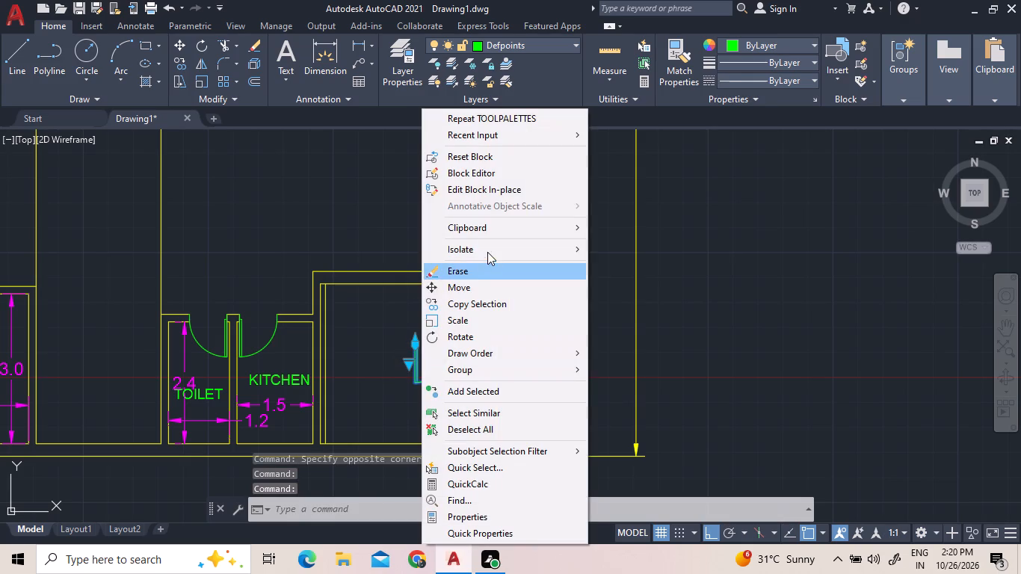
click(492, 290)
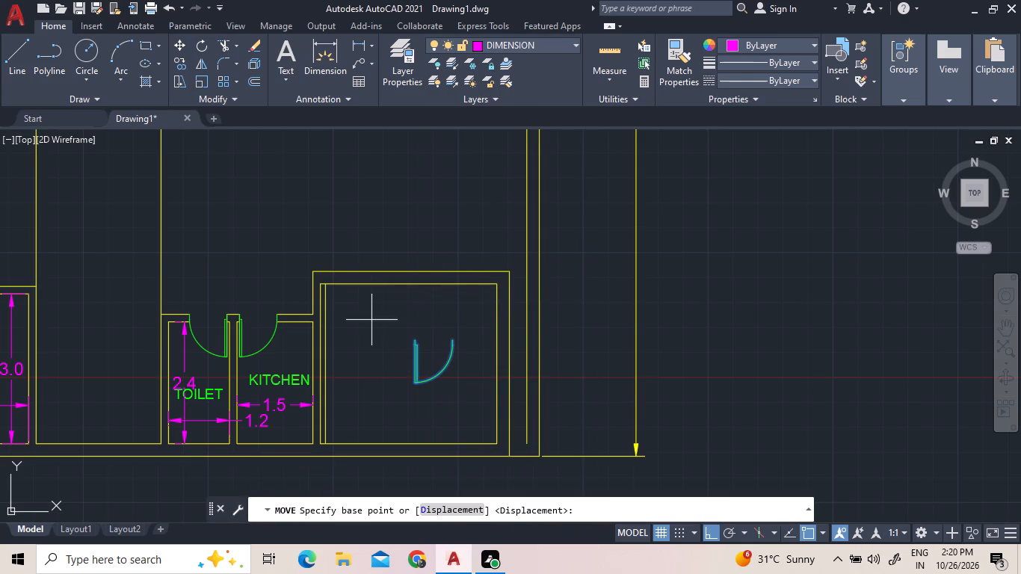
click(416, 337)
scroll(322, 271, up, 3)
click(336, 321)
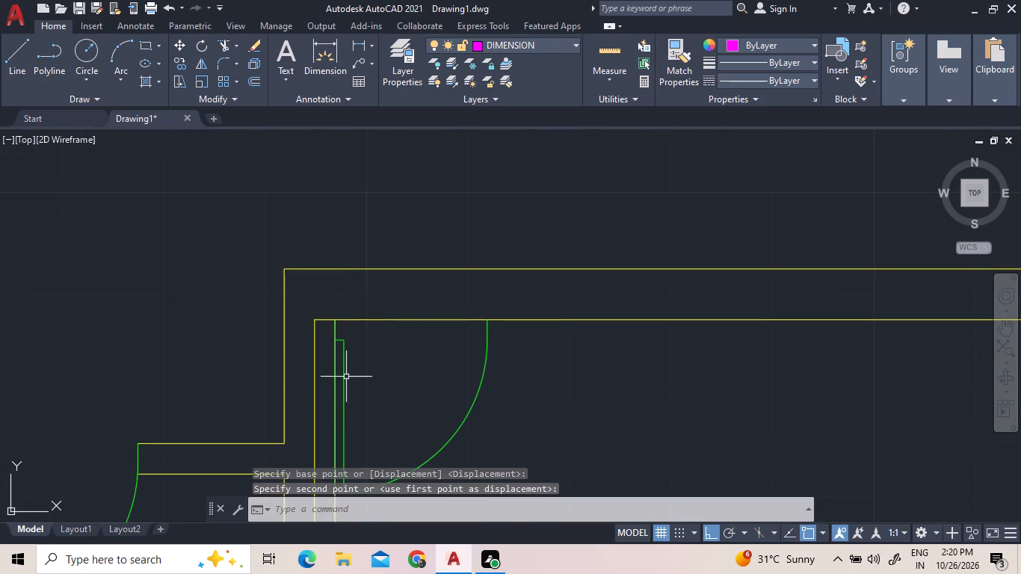
Move the door straight up from the inner top wall line to the outer top wall line.
click(346, 377)
click(342, 360)
right_click(333, 253)
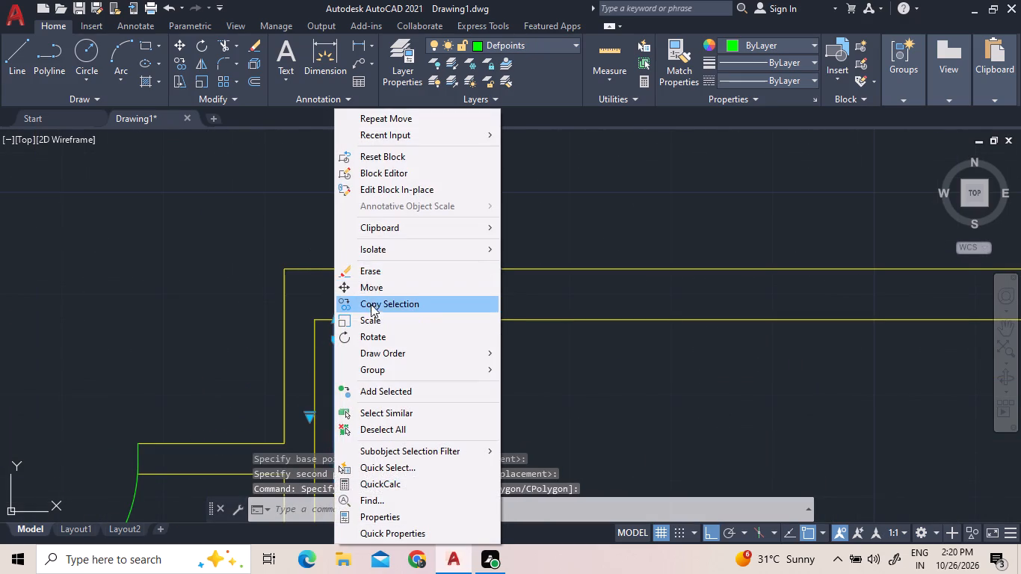
click(370, 286)
click(334, 326)
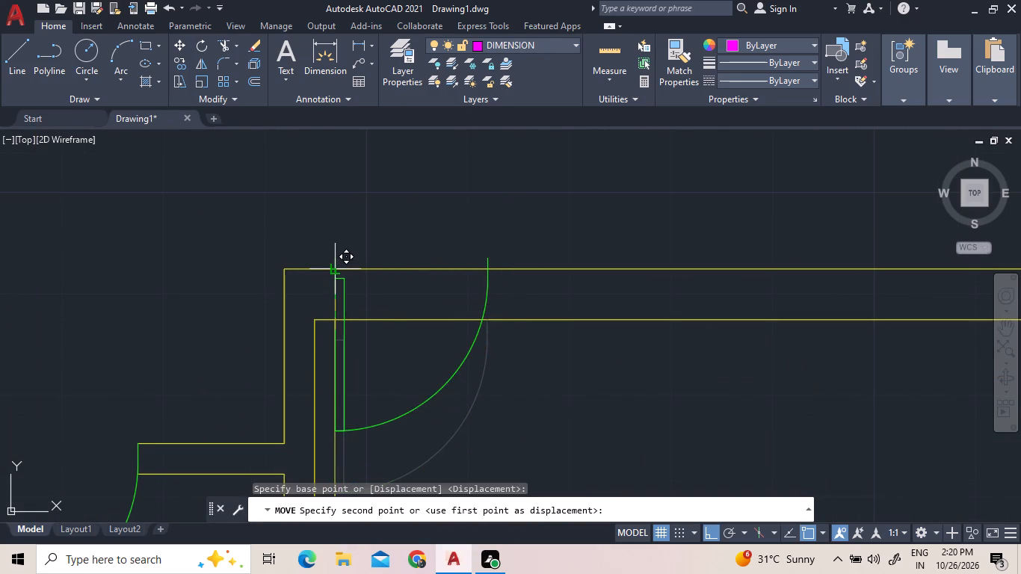
scroll(327, 269, up, 3)
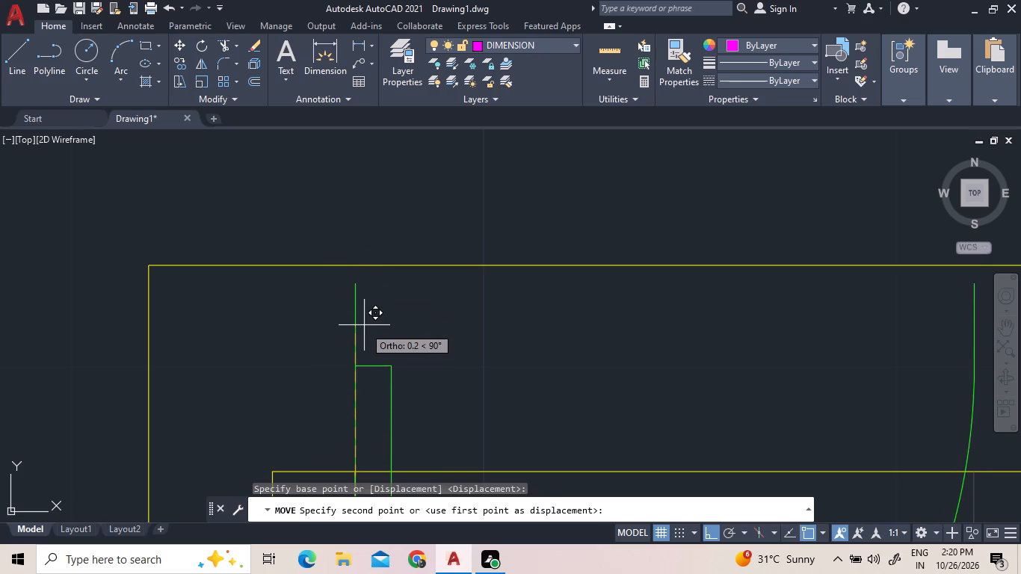
click(357, 267)
Move the door down so the top end of its frame line sits exactly on the outer top wall line.
scroll(459, 329, down, 3)
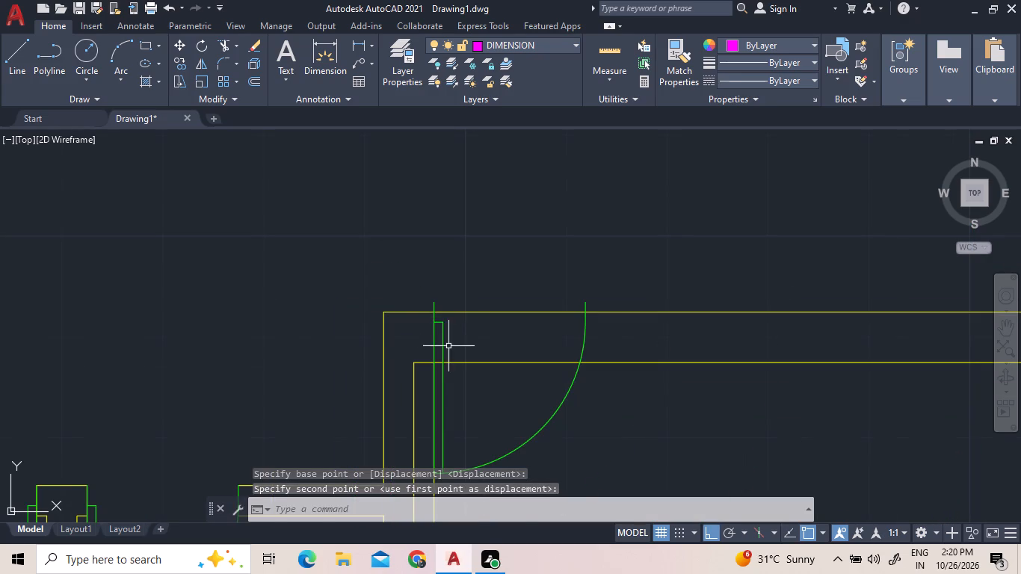
drag(448, 346, 387, 327)
click(396, 329)
scroll(410, 270, up, 2)
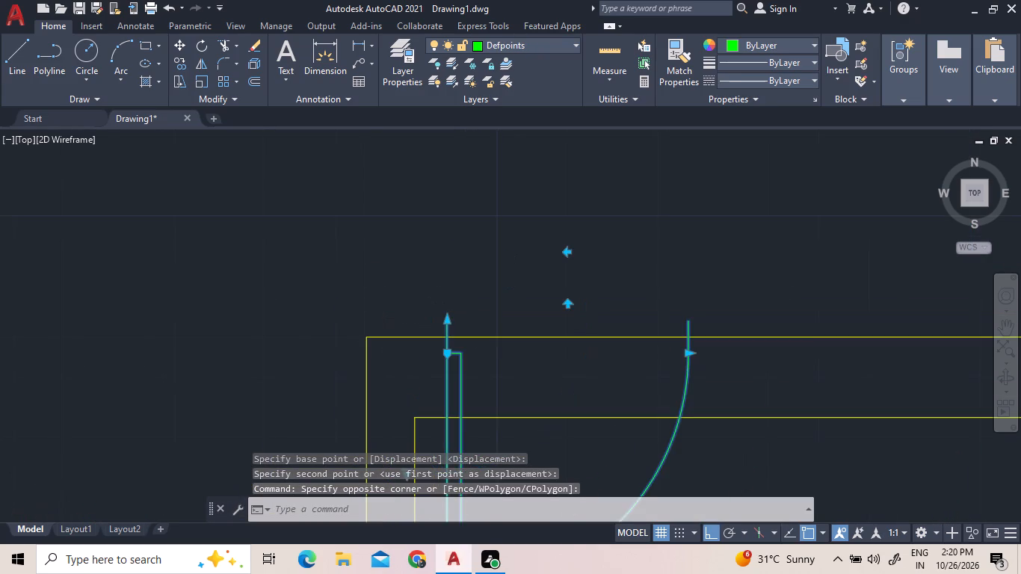
right_click(410, 270)
click(428, 287)
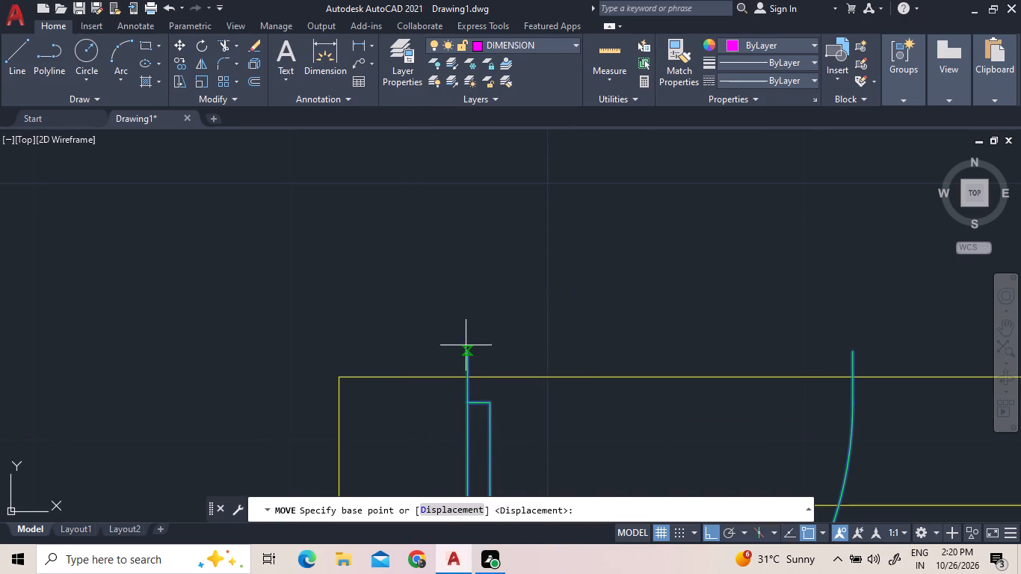
click(468, 352)
click(466, 376)
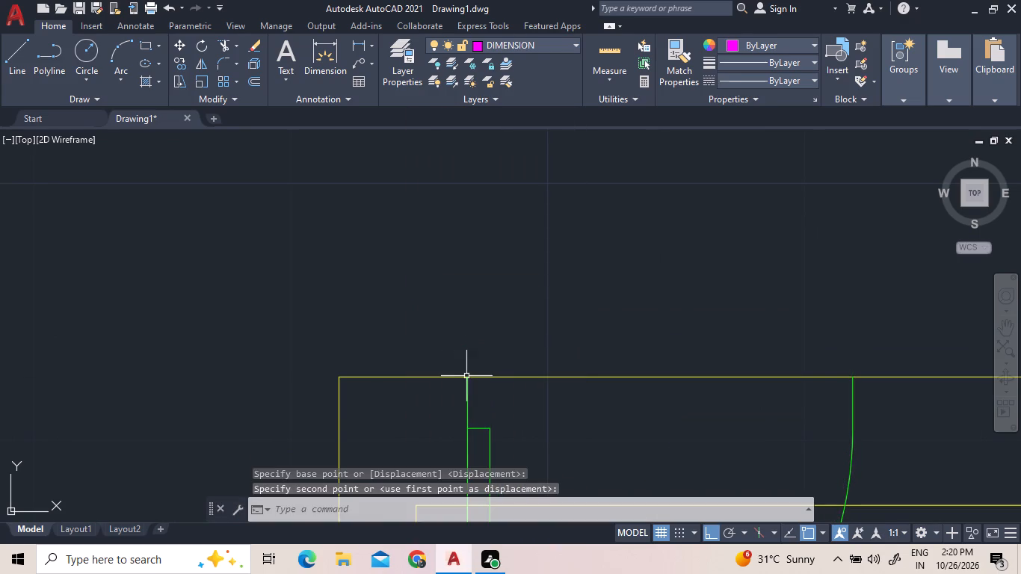
Trim both top wall lines across the door opening, the stub inside the leaf, and the offset line below the door.
scroll(454, 321, down, 4)
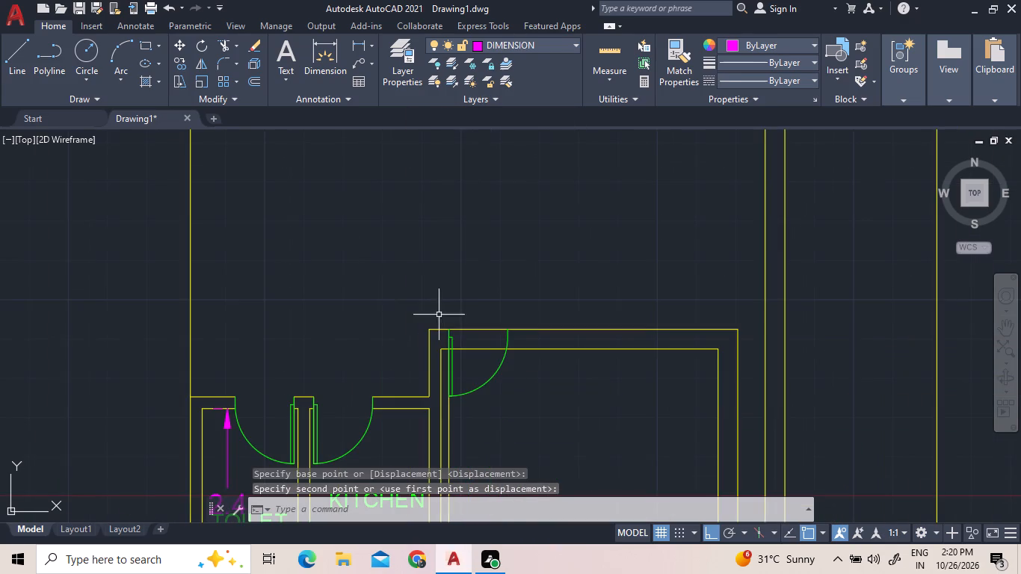
click(223, 49)
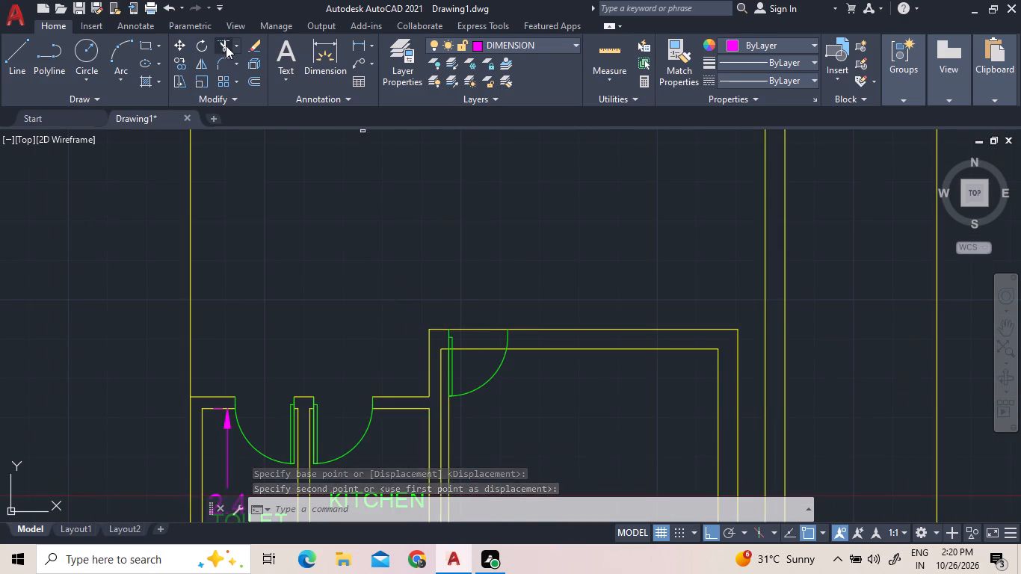
click(484, 357)
click(475, 288)
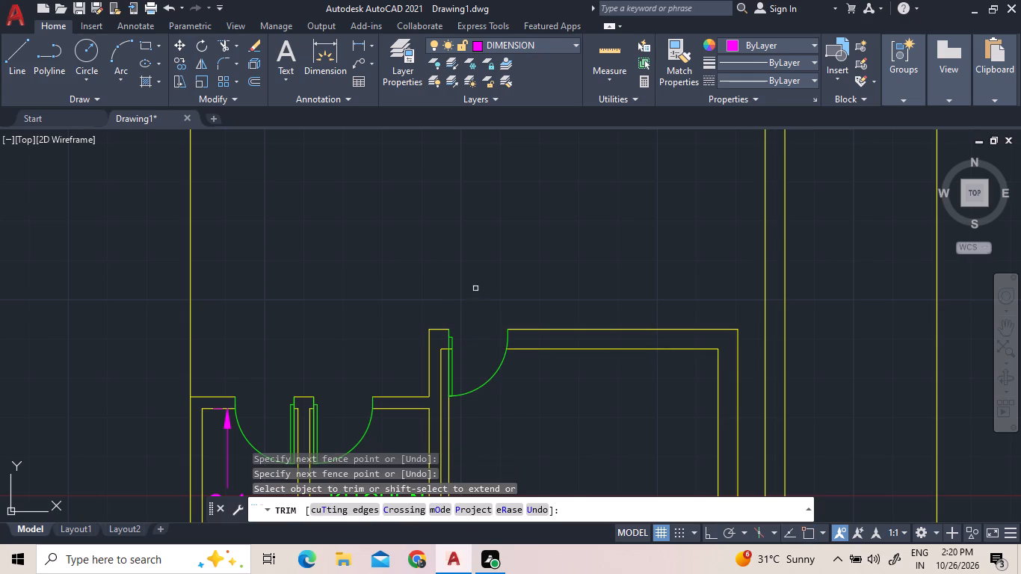
scroll(444, 351, up, 3)
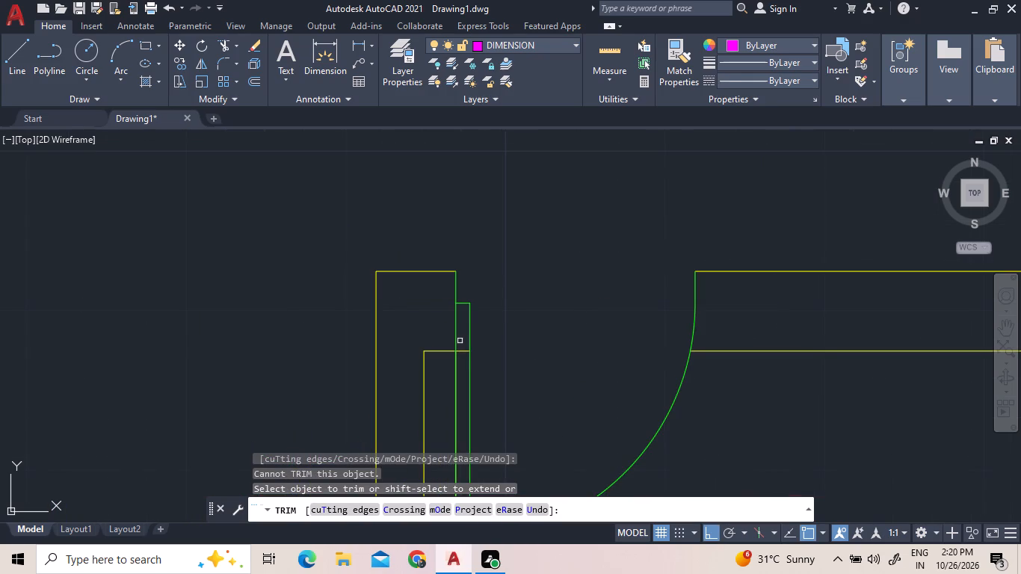
click(465, 350)
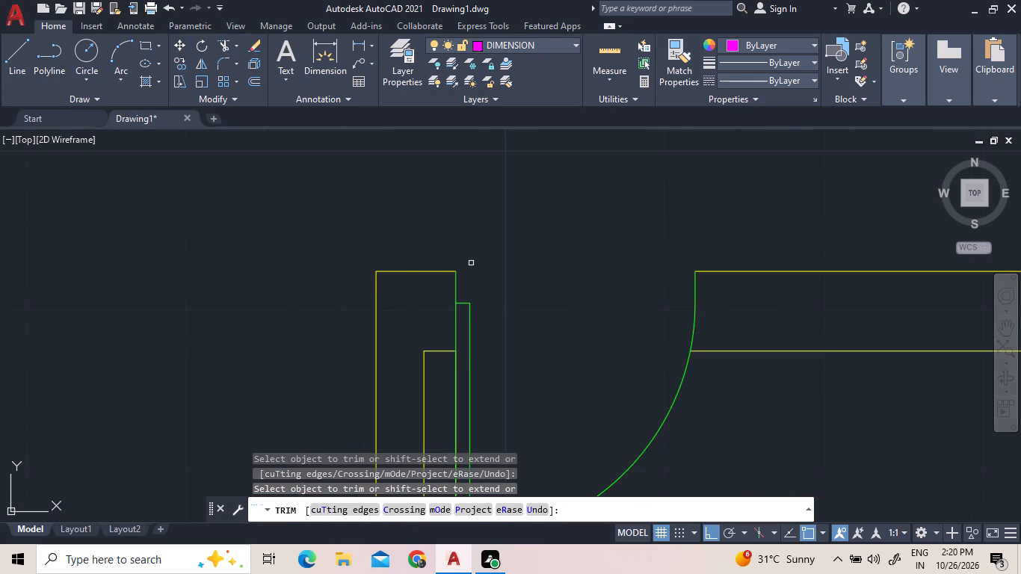
scroll(463, 267, down, 3)
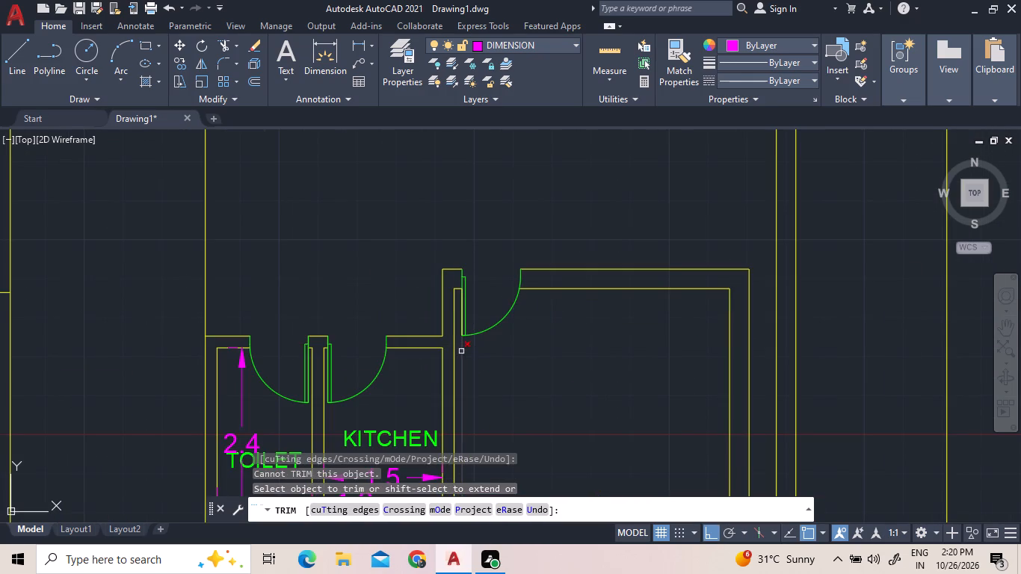
click(461, 351)
scroll(516, 387, down, 1)
middle_drag(516, 387, 378, 378)
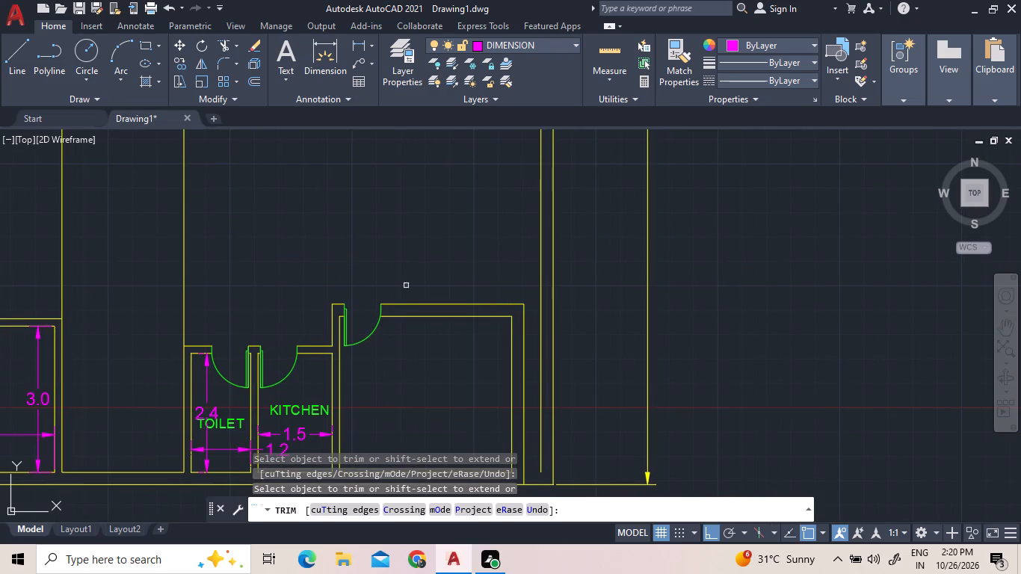
right_click(398, 262)
click(406, 263)
click(412, 276)
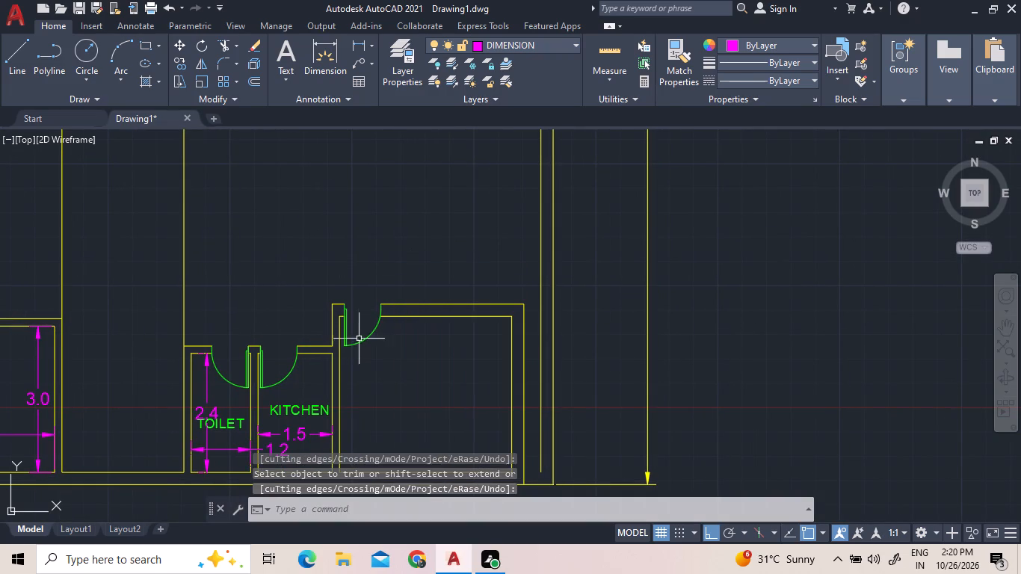
Widen the new room's door by 0.3 toward the right, keeping its hinge side in place.
click(374, 332)
scroll(384, 319, up, 4)
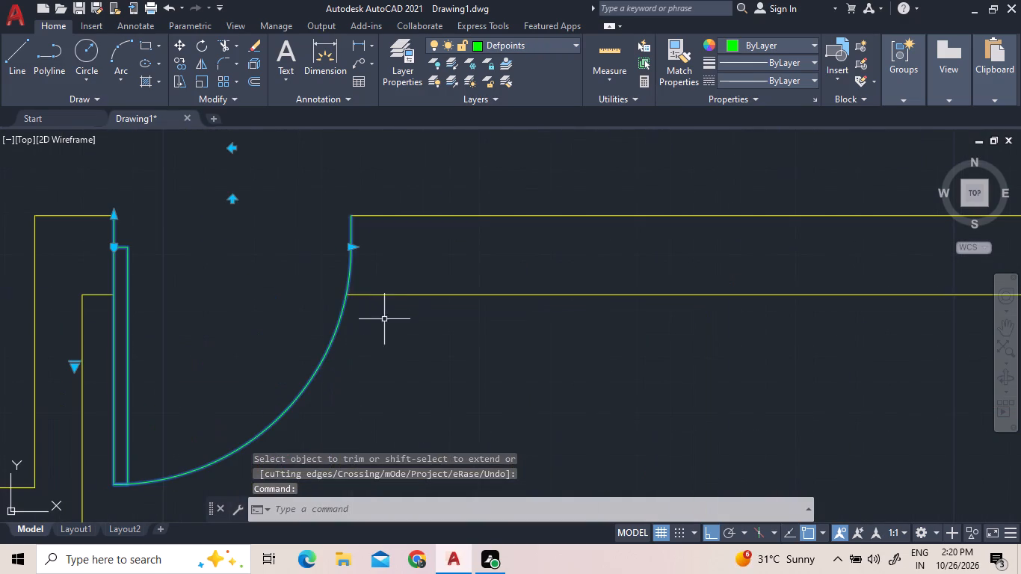
click(349, 248)
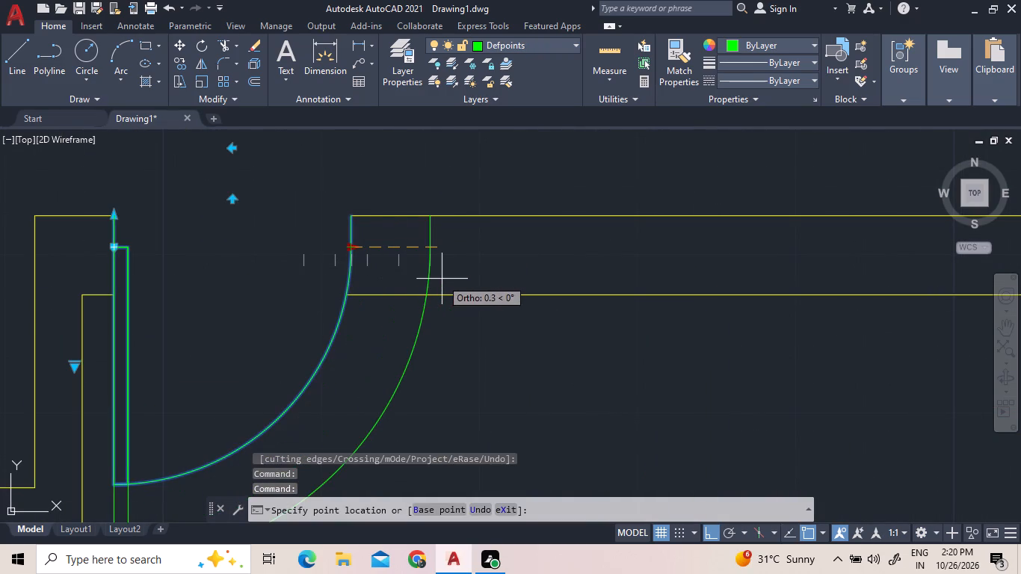
click(441, 279)
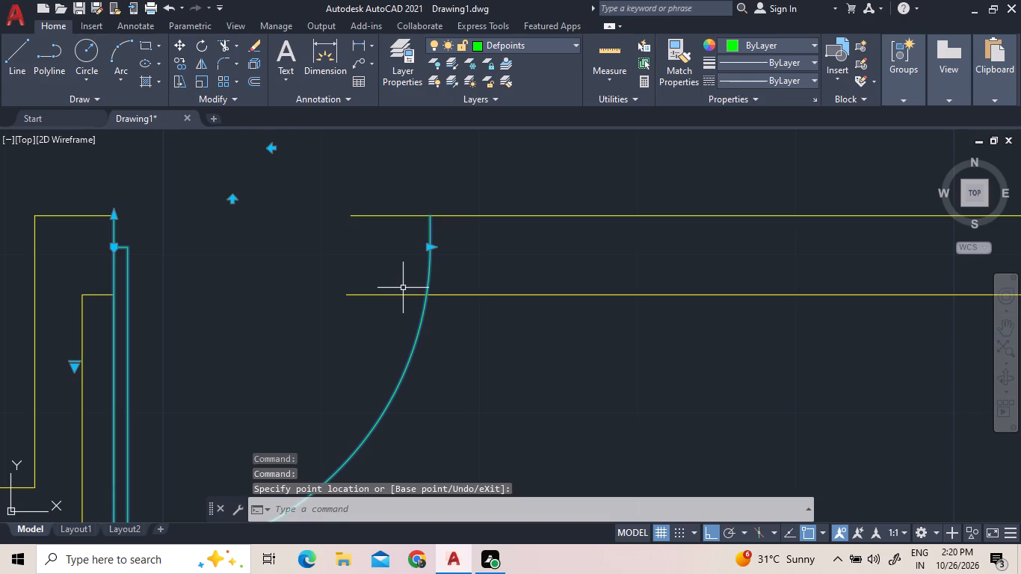
Trim the ends of both top wall lines back to the widened door's swing side.
click(230, 42)
click(396, 200)
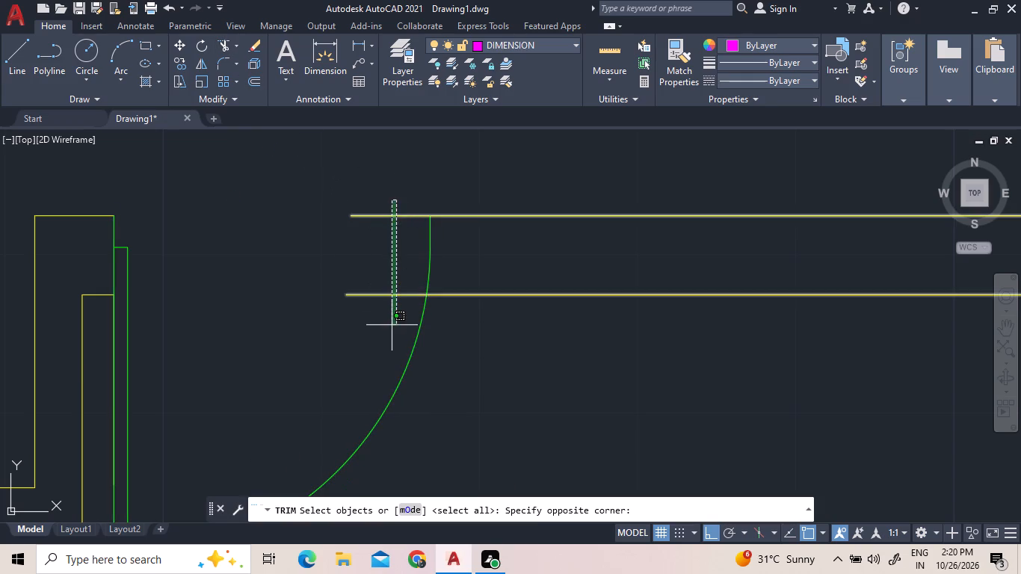
click(389, 136)
double_click(228, 43)
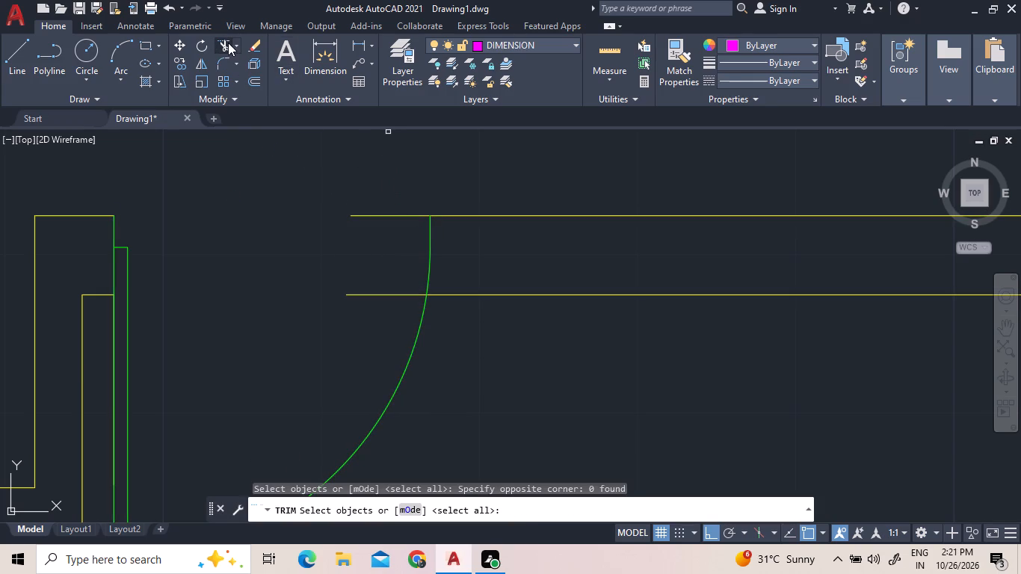
click(401, 214)
click(413, 297)
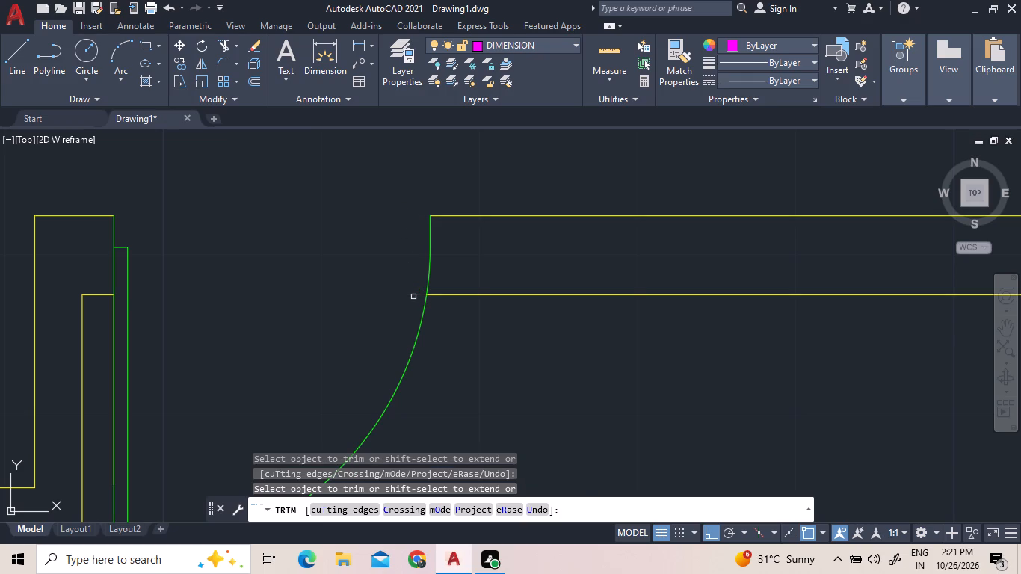
scroll(300, 306, down, 3)
right_click(300, 306)
click(317, 314)
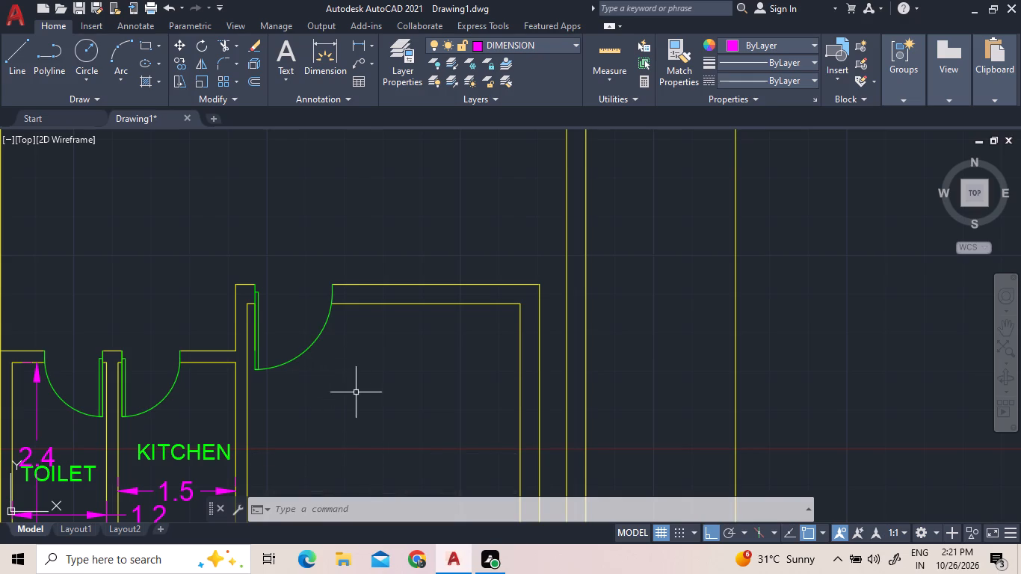
Copy the BED label from the 3.7 wide bedroom horizontally into the new room beside the kitchen.
scroll(365, 371, down, 3)
click(201, 371)
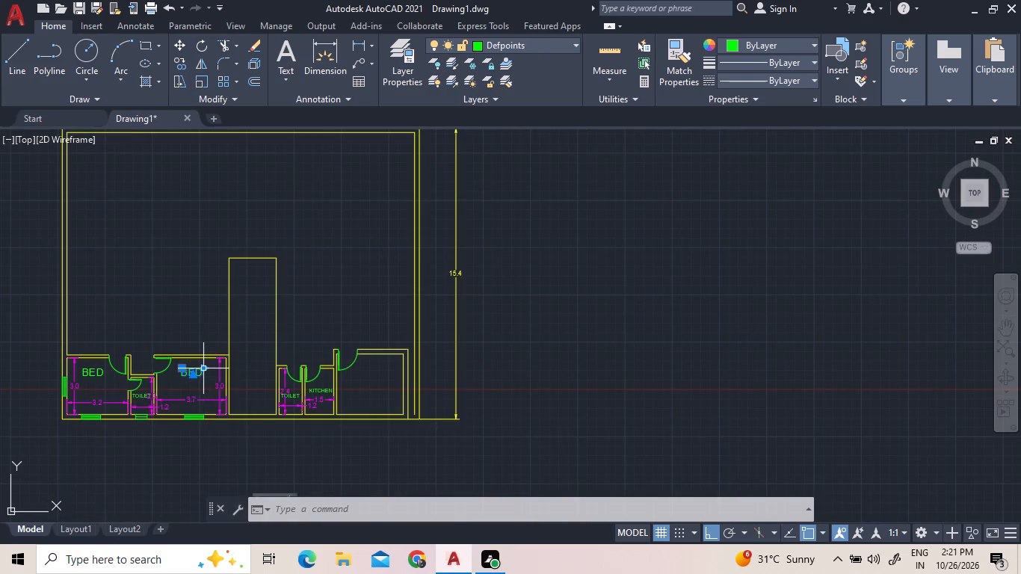
right_click(201, 371)
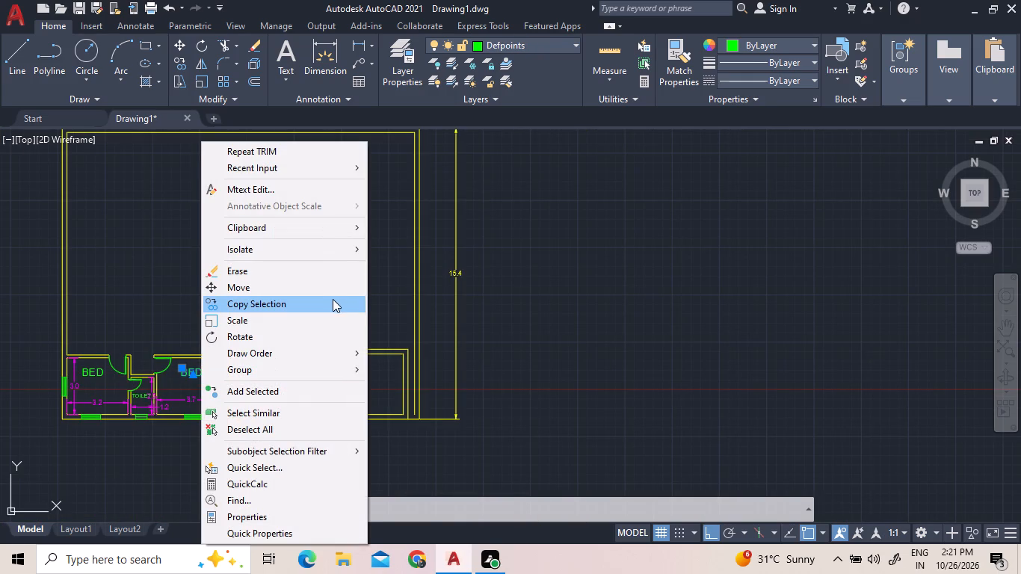
click(294, 303)
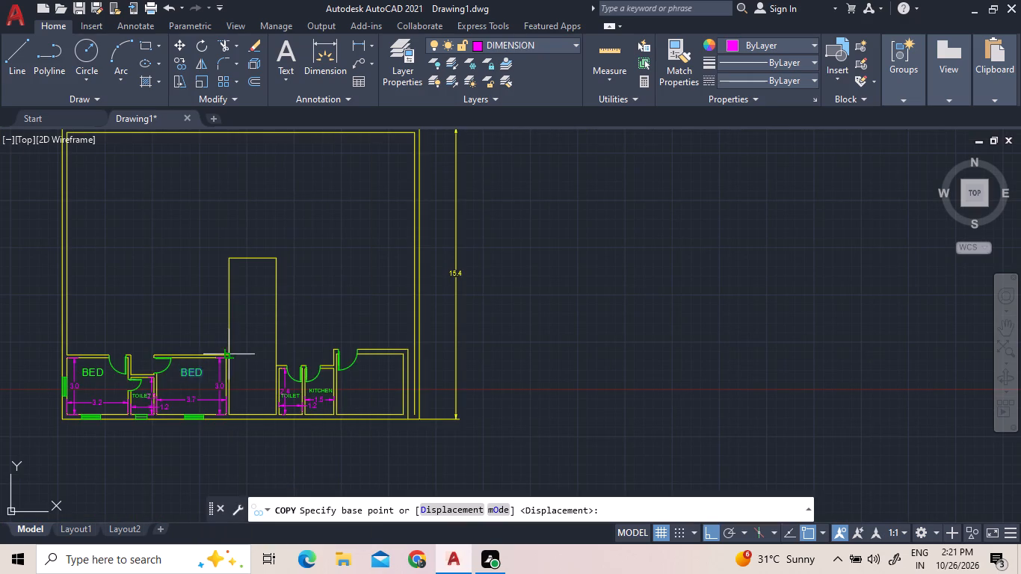
click(177, 375)
scroll(360, 397, up, 1)
click(368, 397)
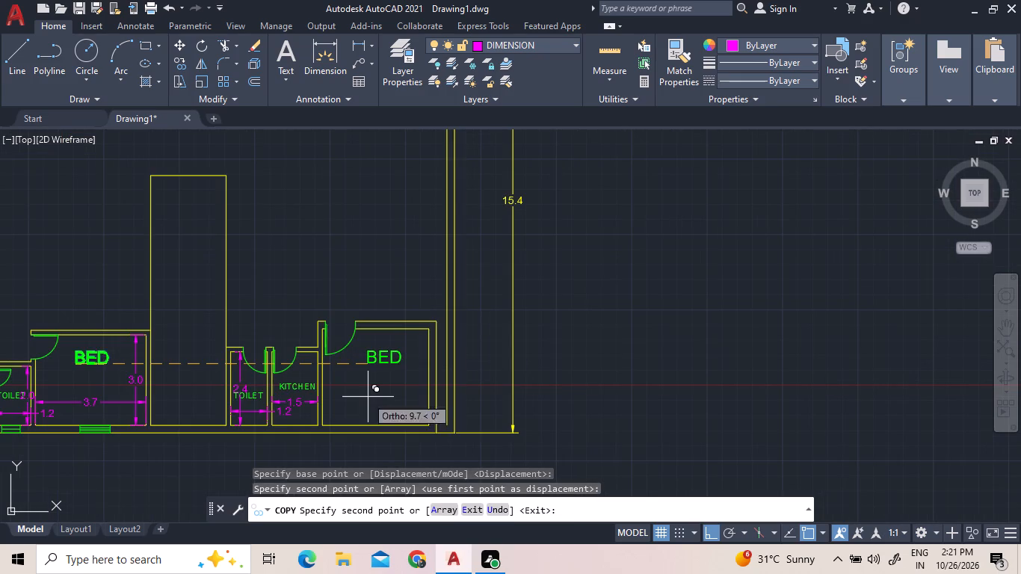
Add linear dimensions for the inside height and width of the bedroom beside the kitchen.
click(364, 43)
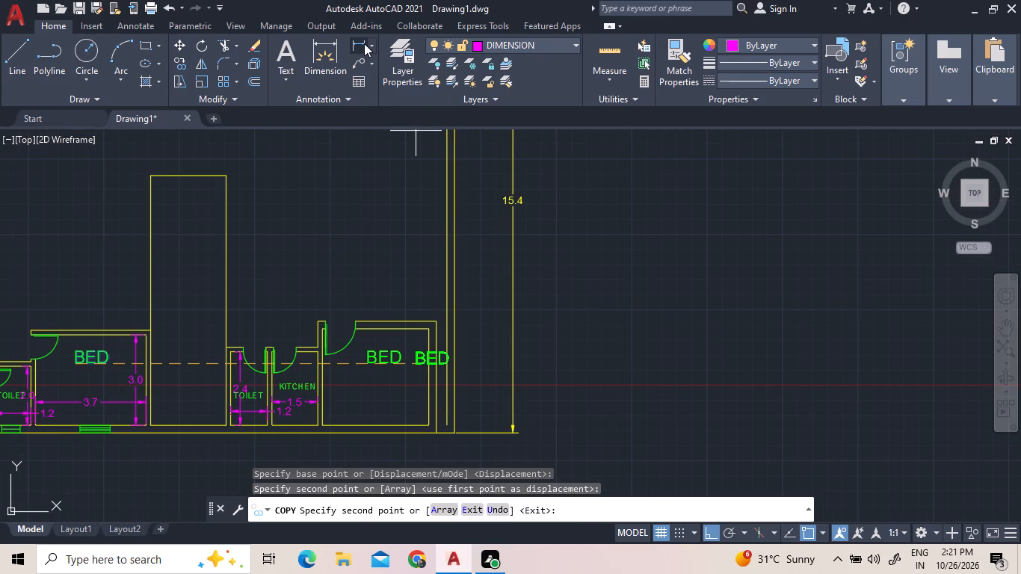
click(356, 51)
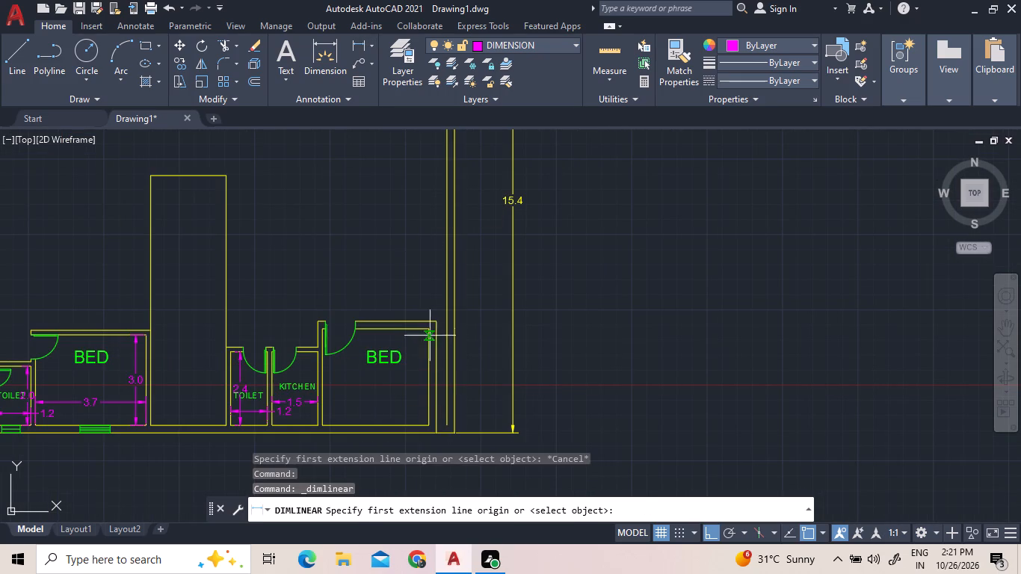
click(430, 327)
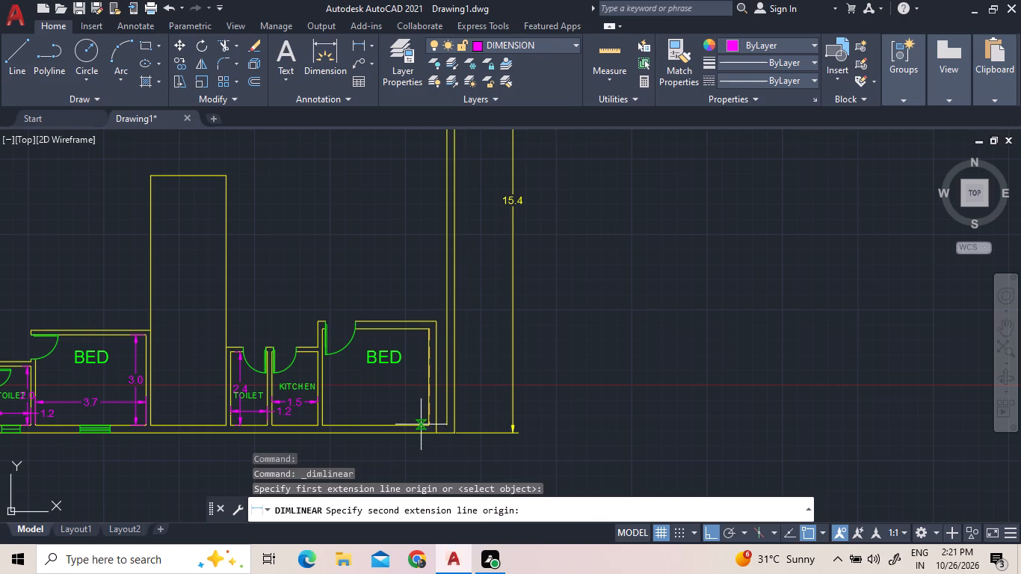
click(429, 425)
click(413, 424)
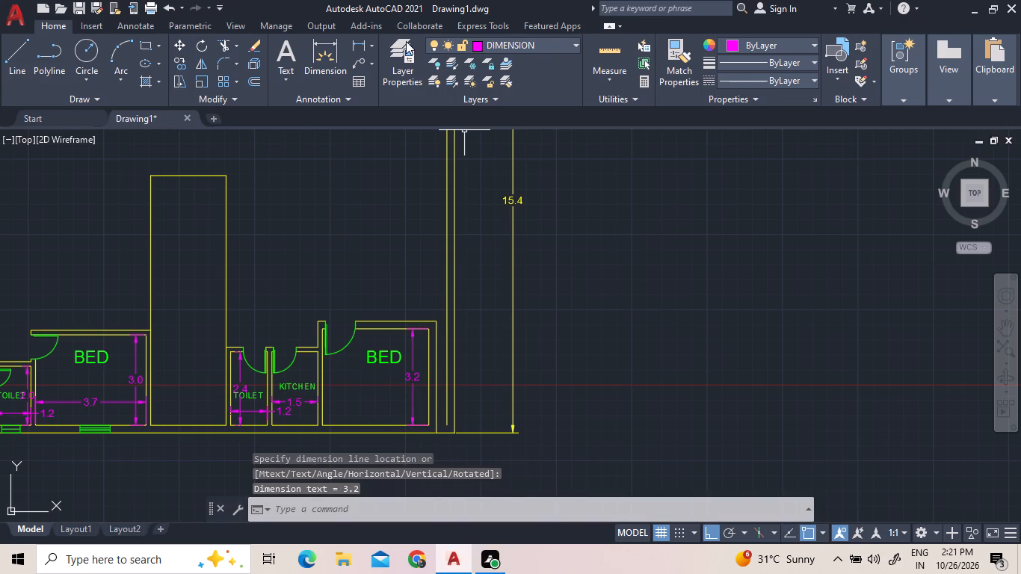
click(360, 43)
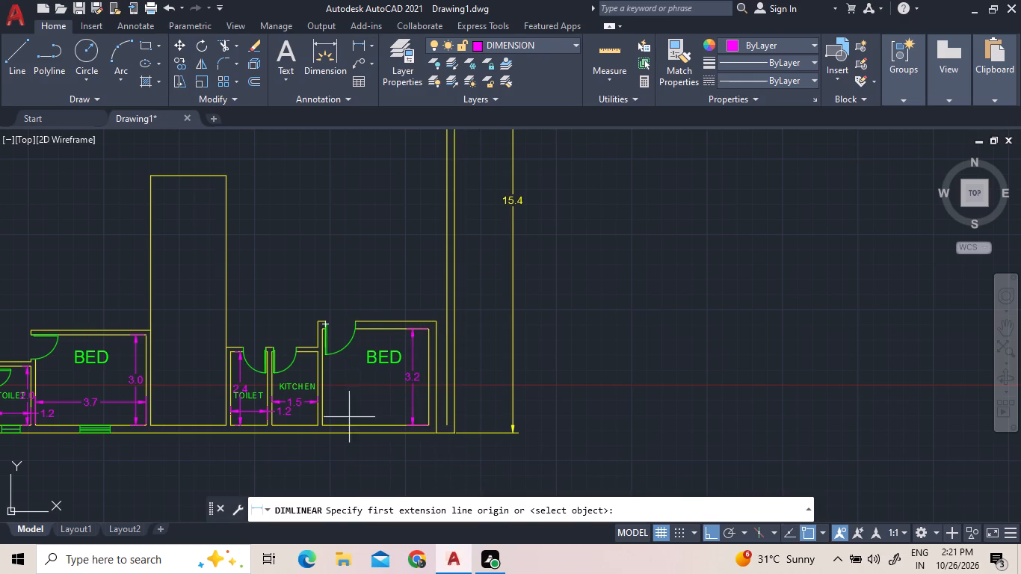
click(321, 425)
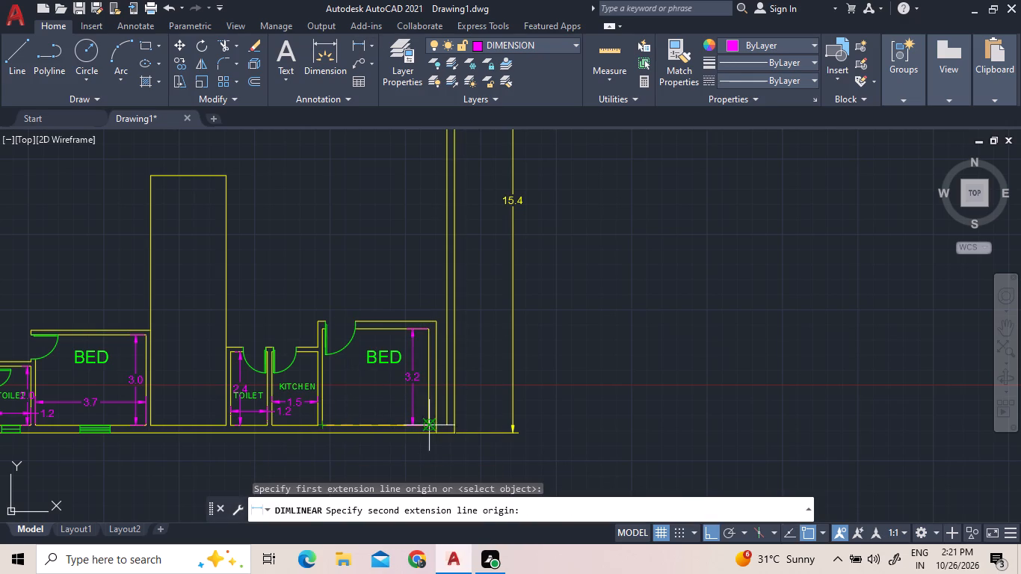
click(428, 425)
click(434, 405)
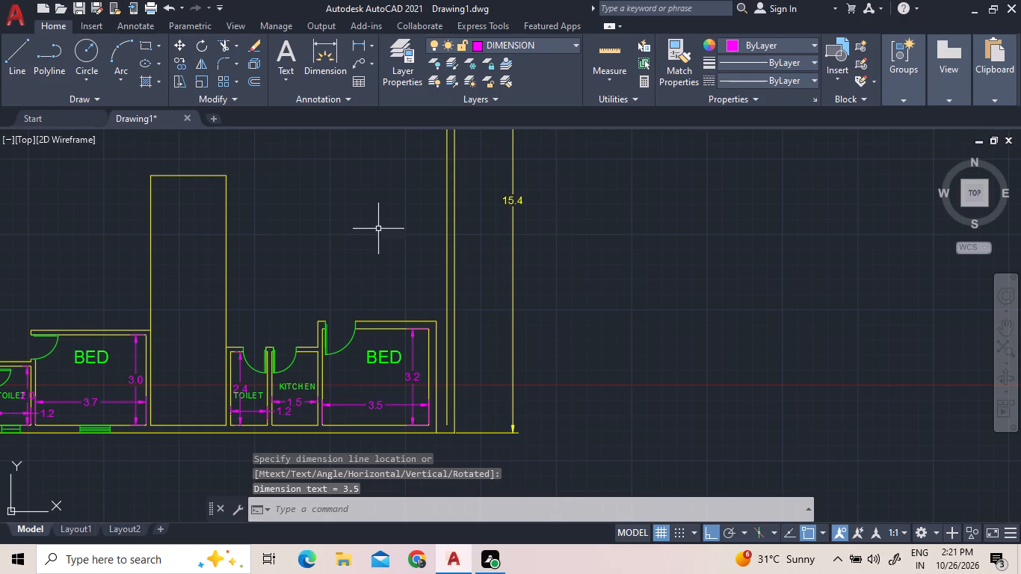
Extend the horizontal line above the lower rooms and central passage to the inner line of the right outer wall.
scroll(366, 241, down, 1)
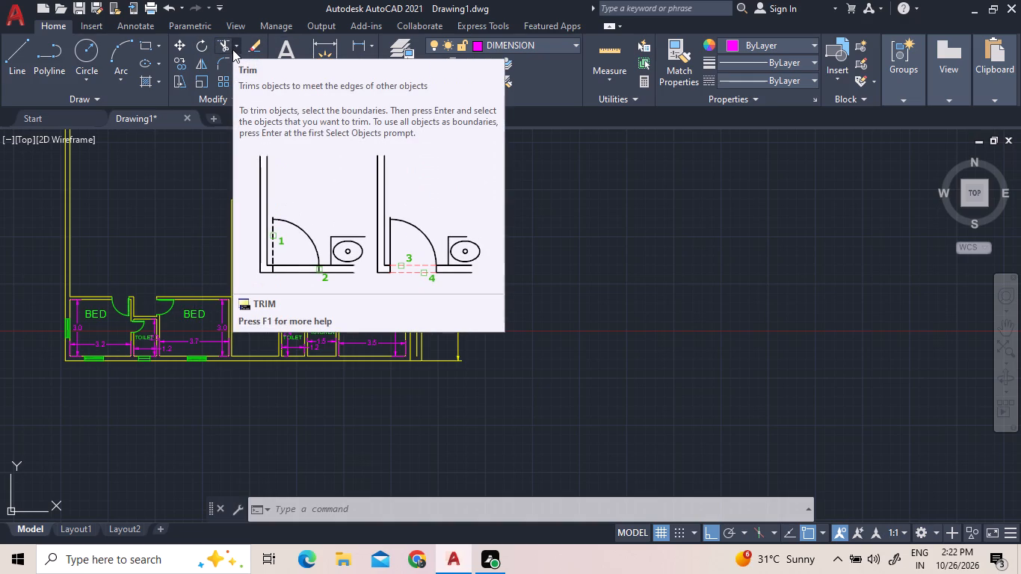
click(238, 43)
click(261, 93)
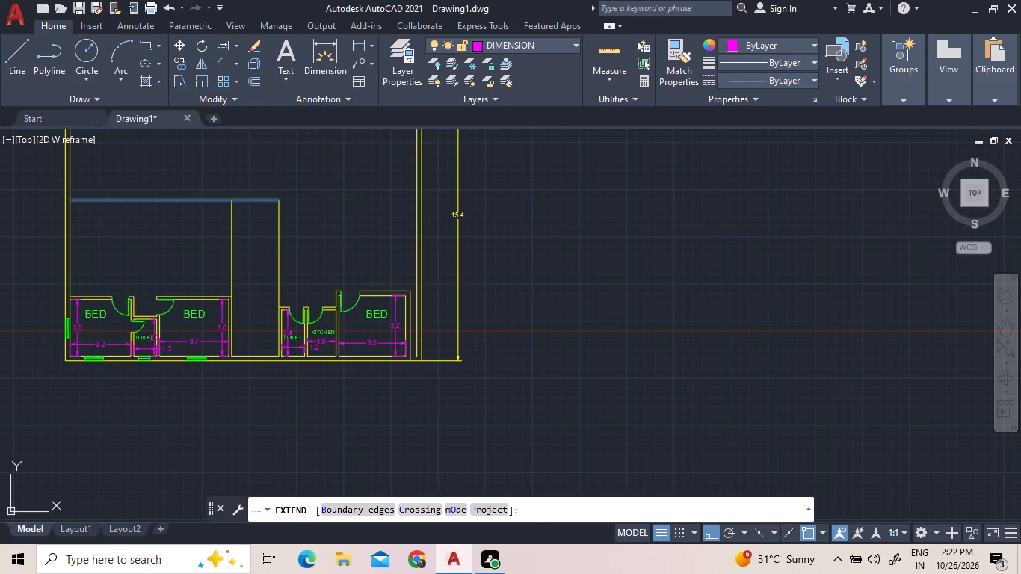
click(244, 199)
click(258, 198)
right_click(260, 179)
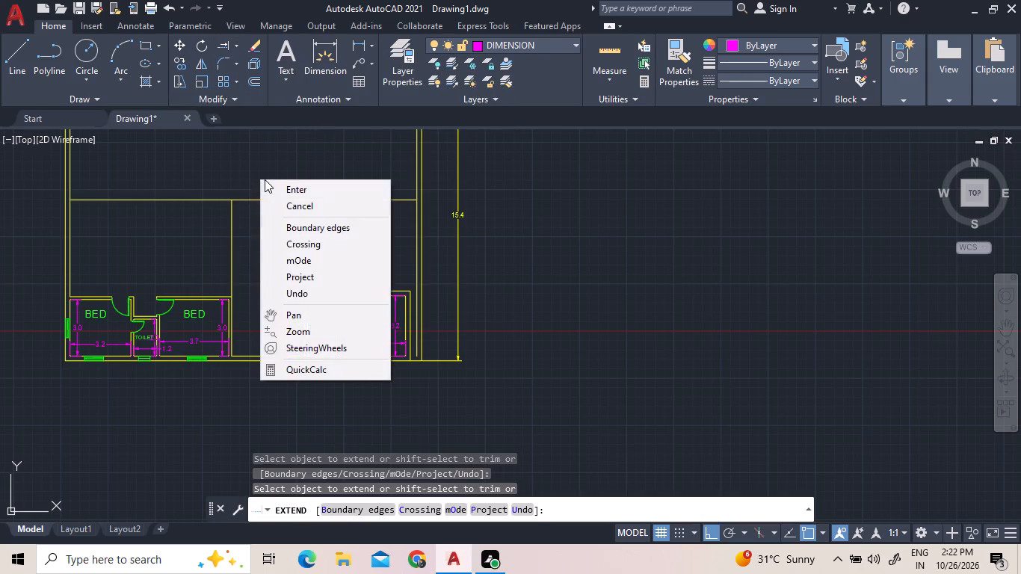
click(274, 183)
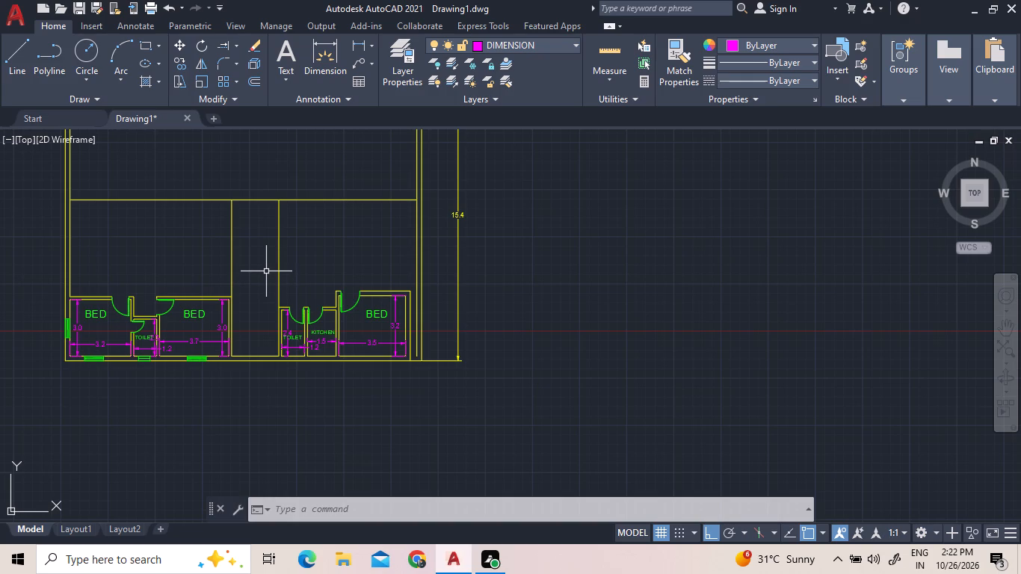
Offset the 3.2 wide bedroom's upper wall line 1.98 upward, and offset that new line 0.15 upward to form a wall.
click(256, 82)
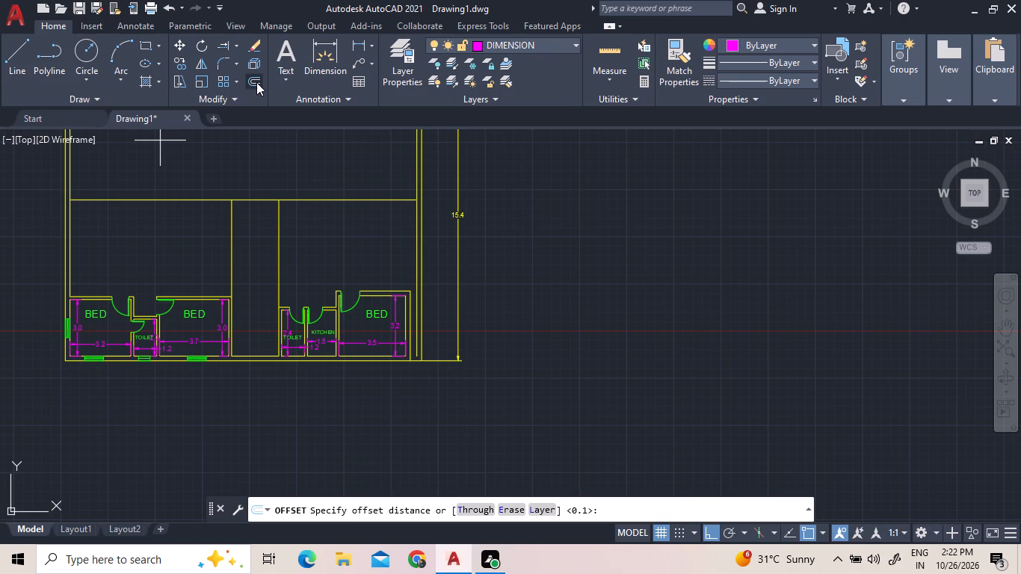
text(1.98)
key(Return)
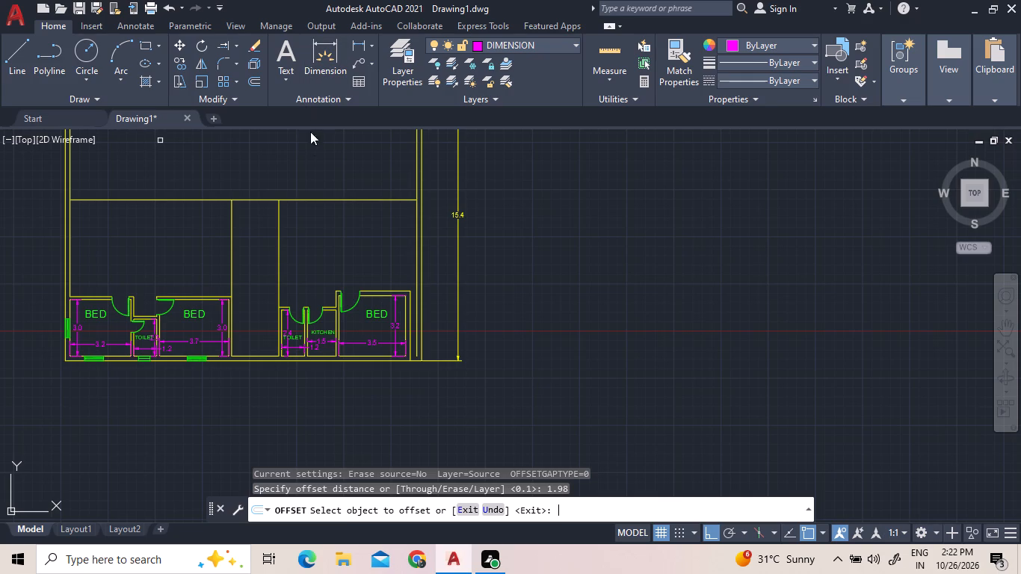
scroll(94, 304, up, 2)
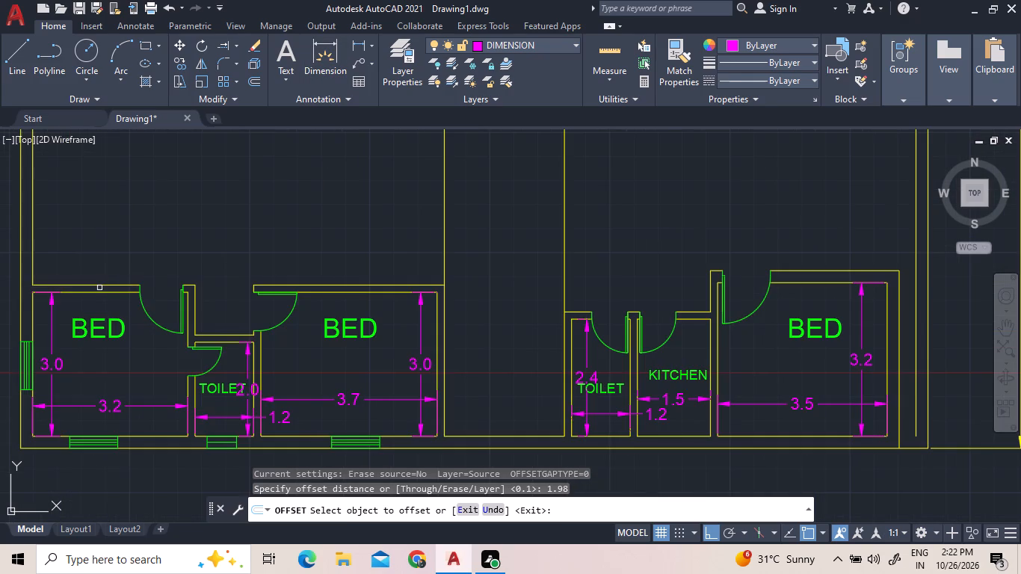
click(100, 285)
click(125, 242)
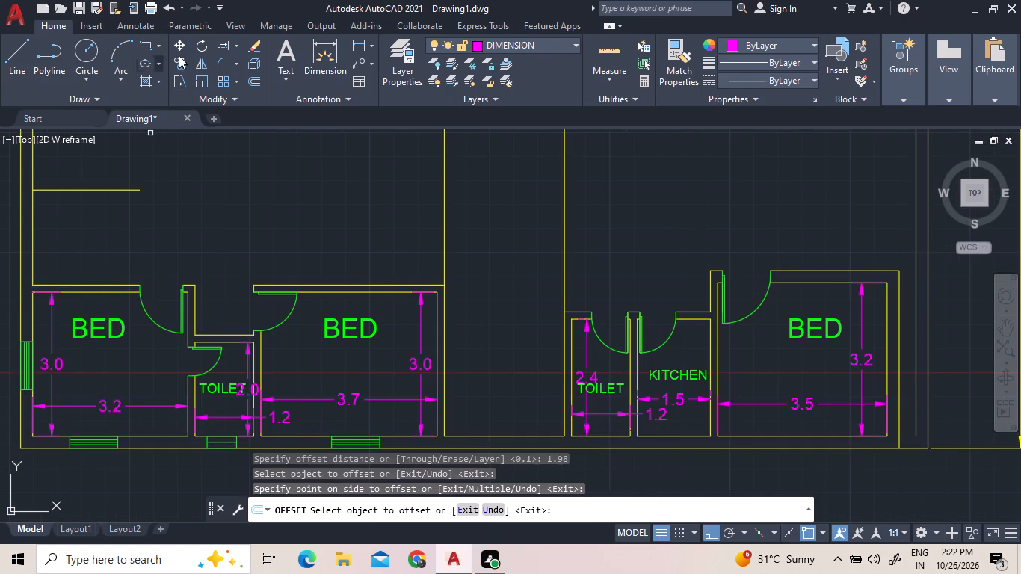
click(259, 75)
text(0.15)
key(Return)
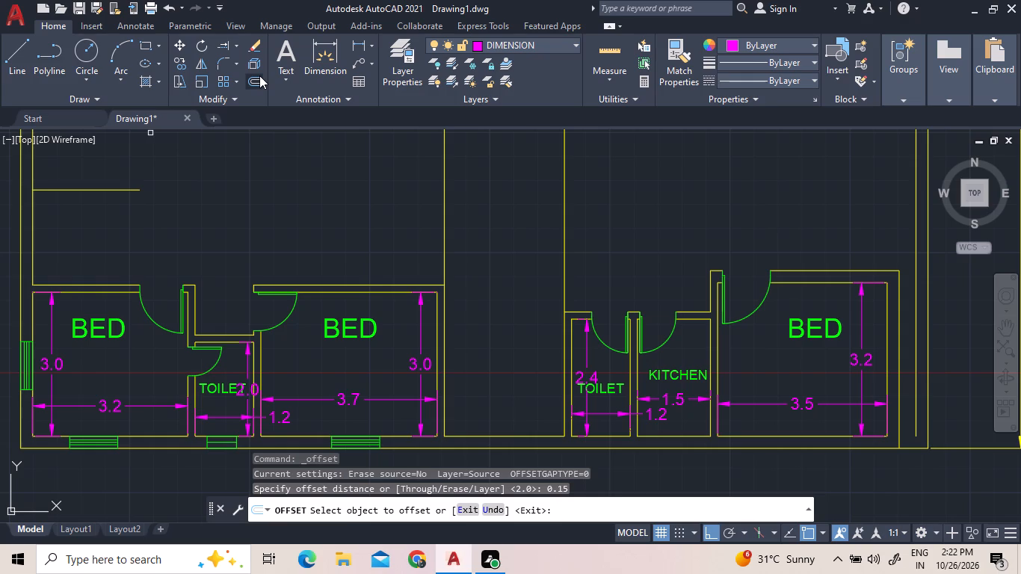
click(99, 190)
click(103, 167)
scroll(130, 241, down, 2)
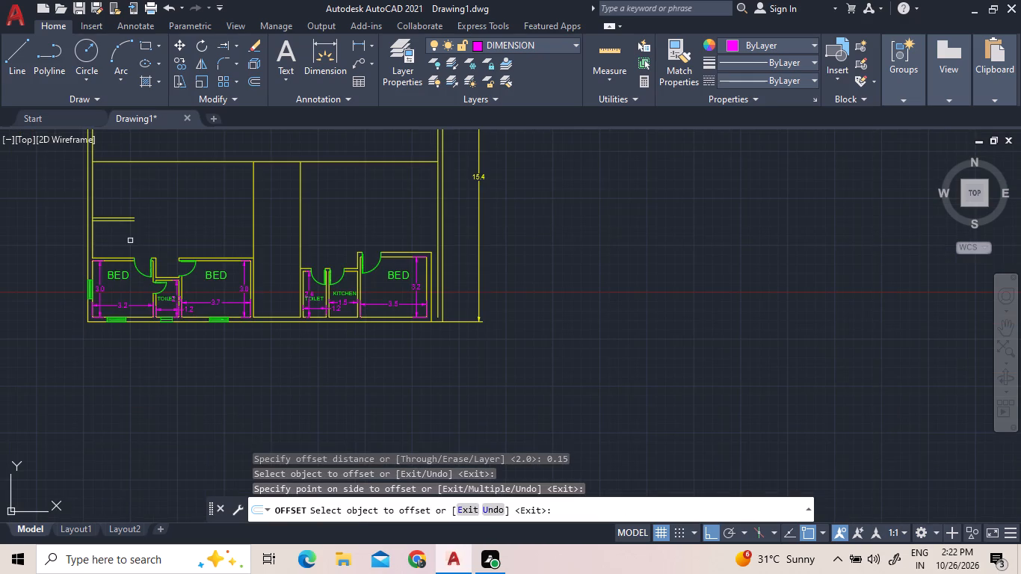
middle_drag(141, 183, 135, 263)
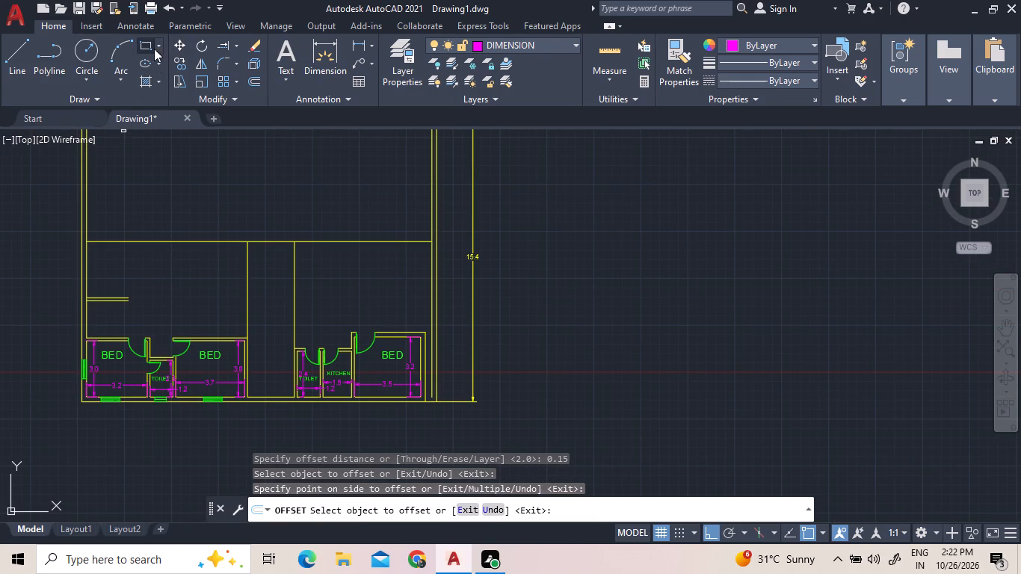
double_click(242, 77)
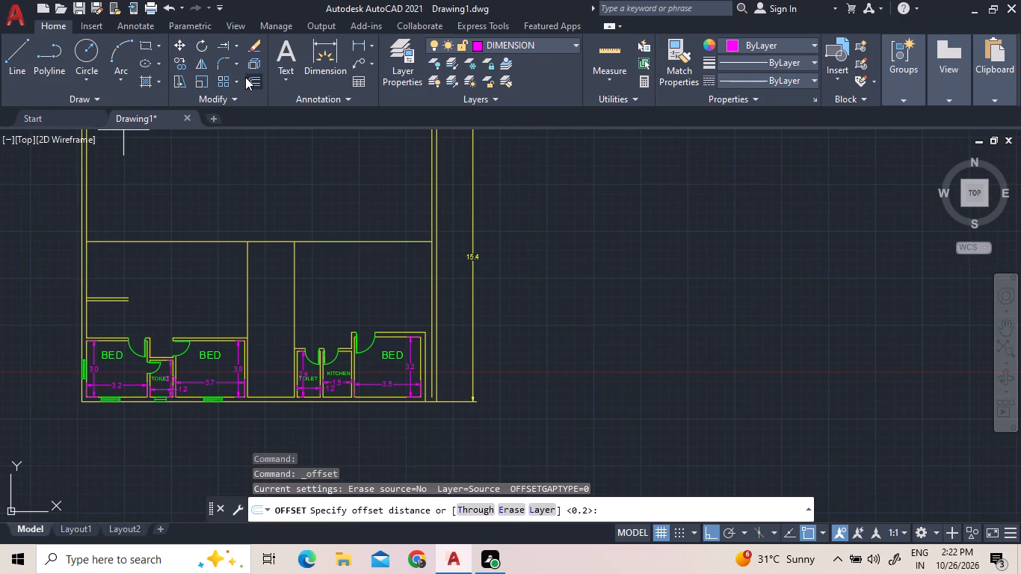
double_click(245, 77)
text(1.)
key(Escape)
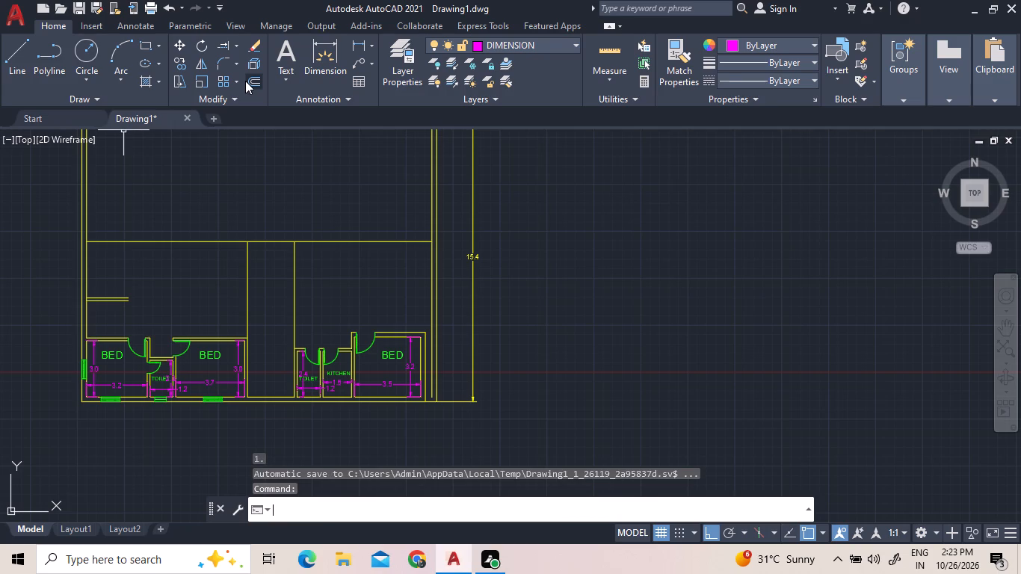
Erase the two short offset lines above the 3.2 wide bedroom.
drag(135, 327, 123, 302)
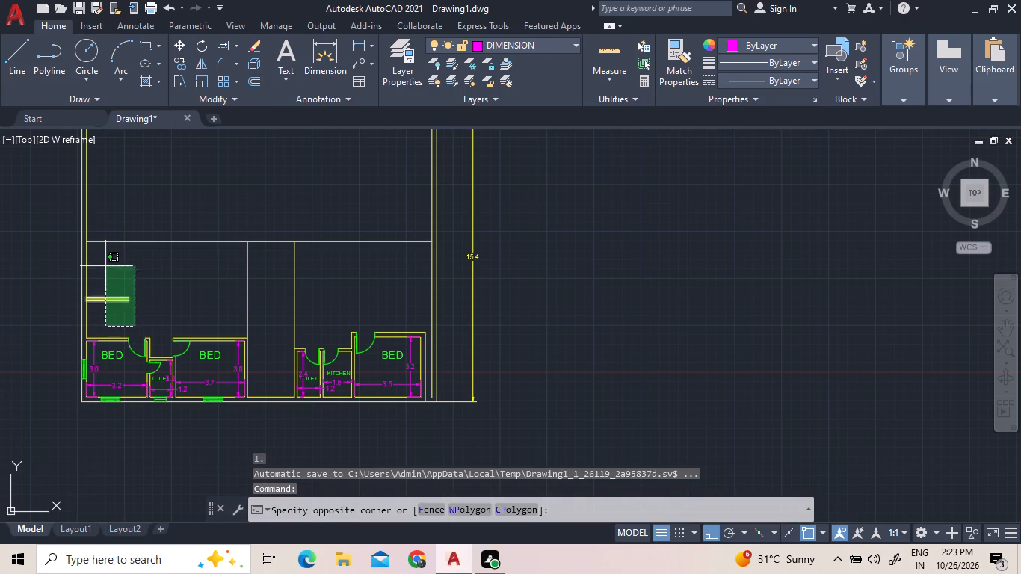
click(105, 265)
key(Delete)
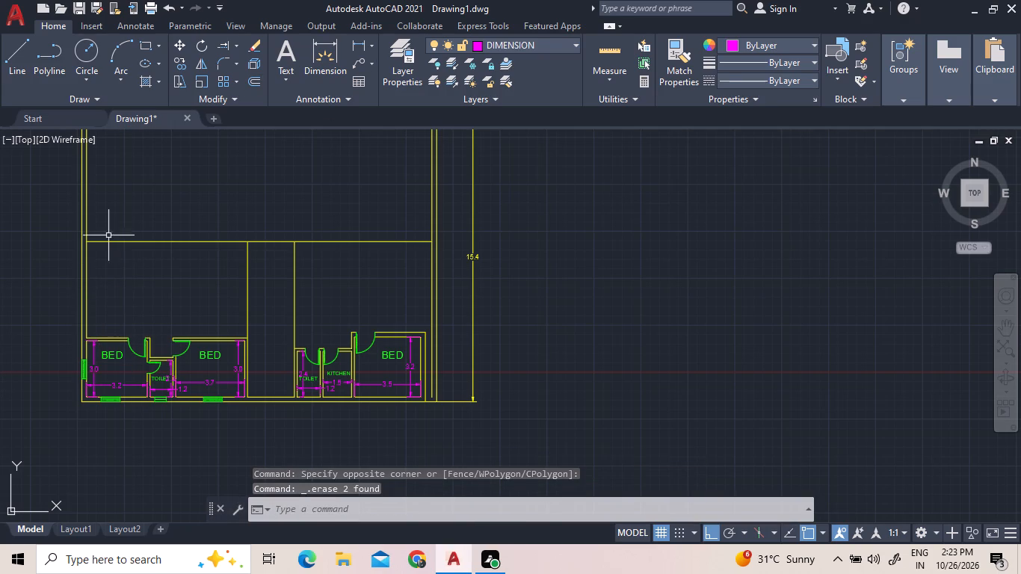
Offset the inner line of the left outer wall 1.98 to the right, into the floor area.
click(252, 83)
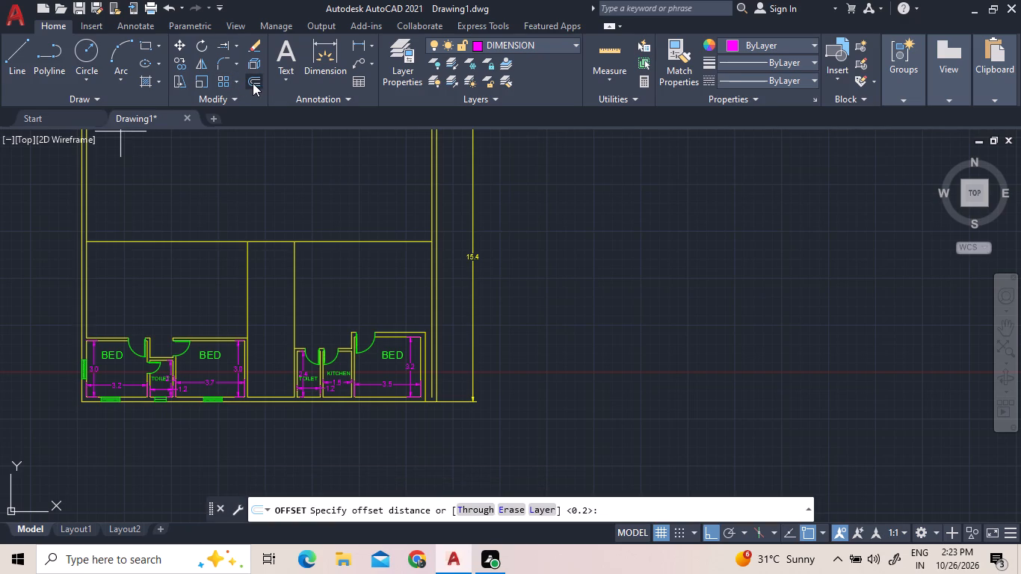
text(1.98)
key(Return)
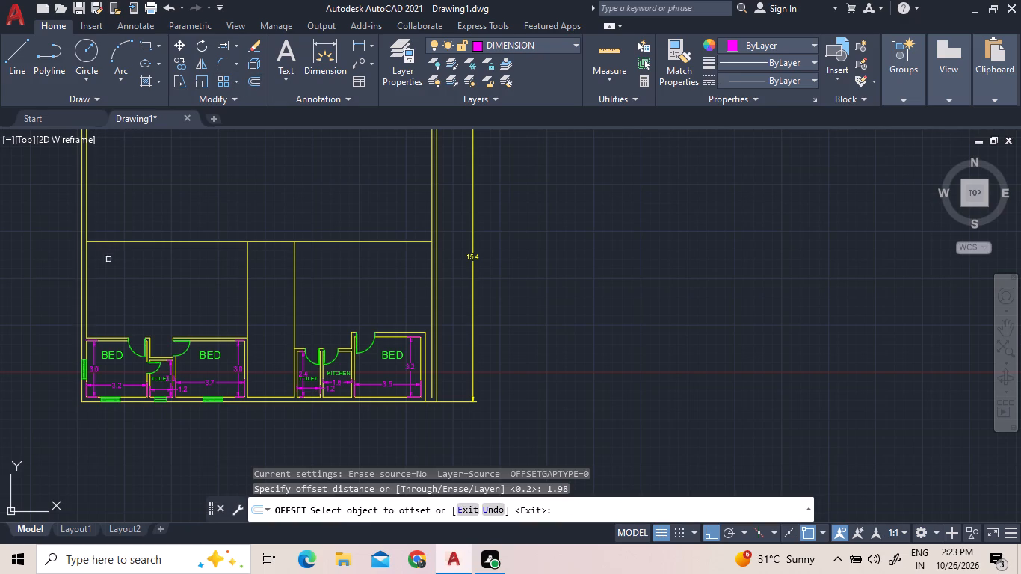
click(87, 268)
click(113, 280)
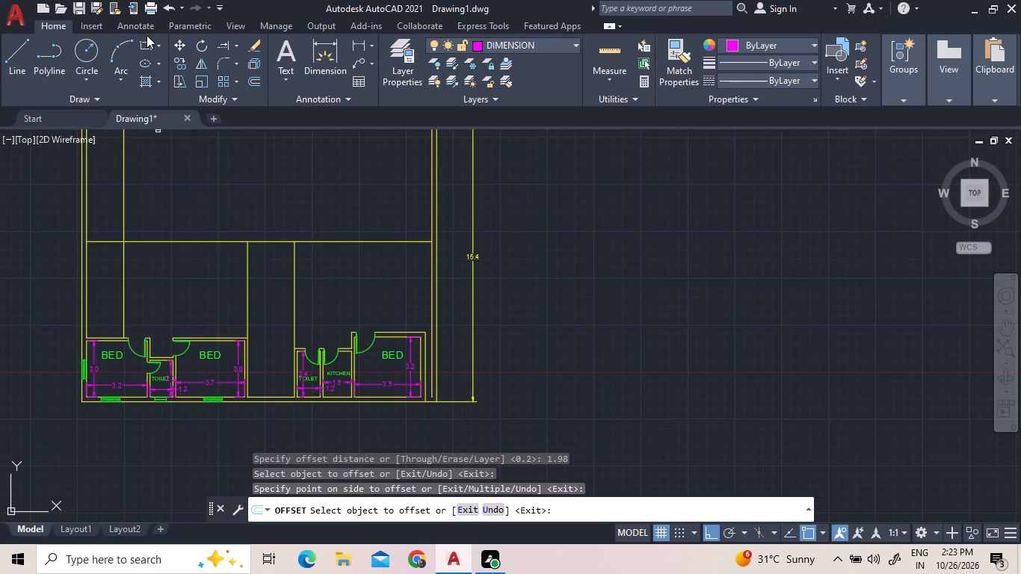
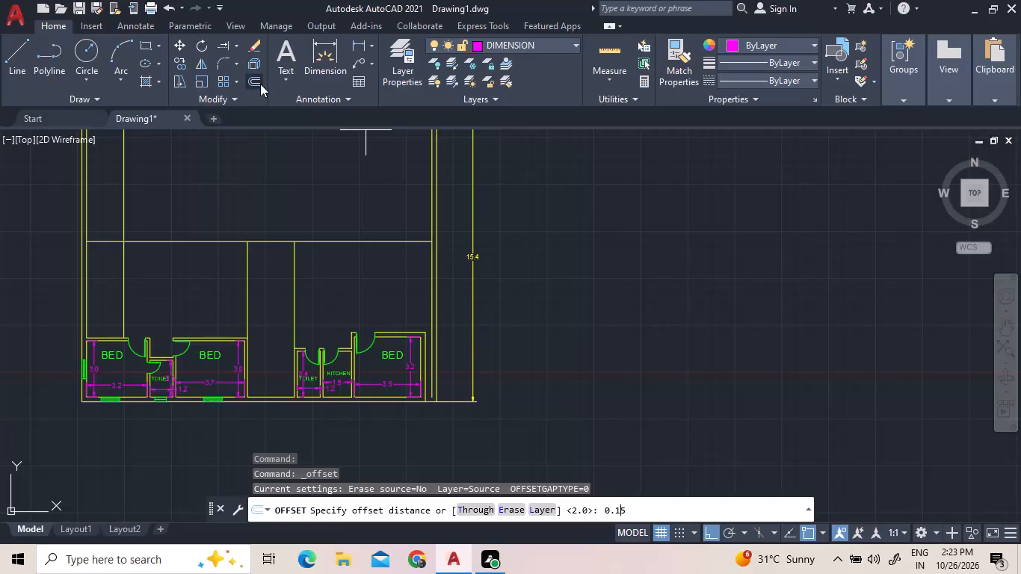
Offset the long vertical wall line above the left bedroom by 0.15 toward the building's interior.
key(Return)
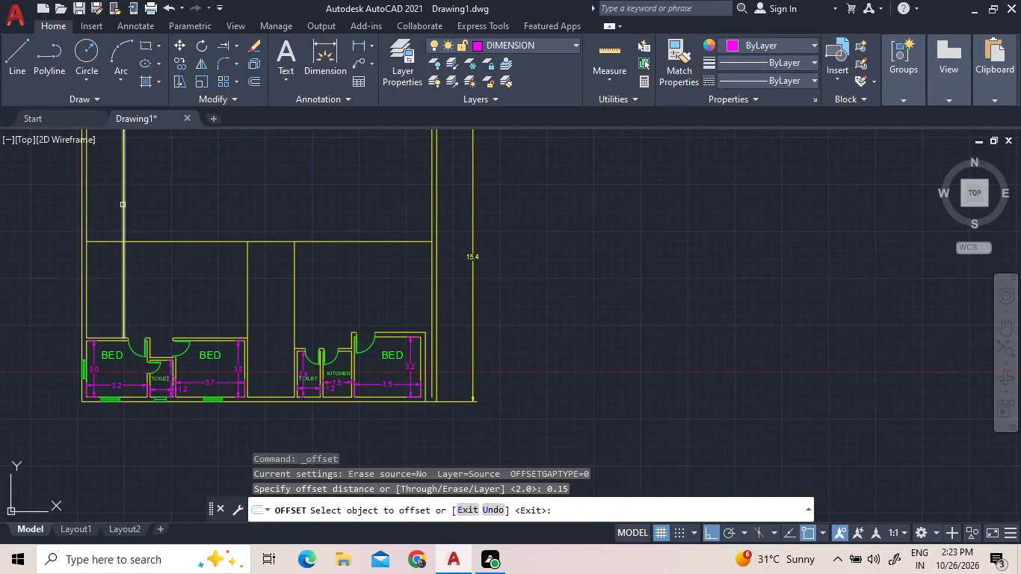
click(123, 205)
click(147, 203)
right_click(140, 208)
click(152, 218)
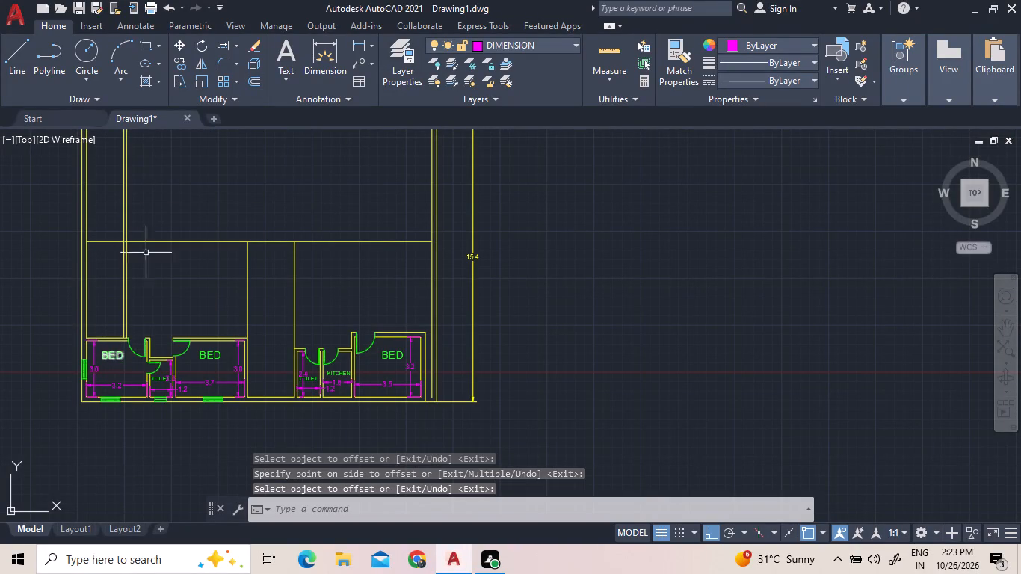
Offset the upper wall line of the left bedroom 1.22 upward to start a cross partition.
click(256, 81)
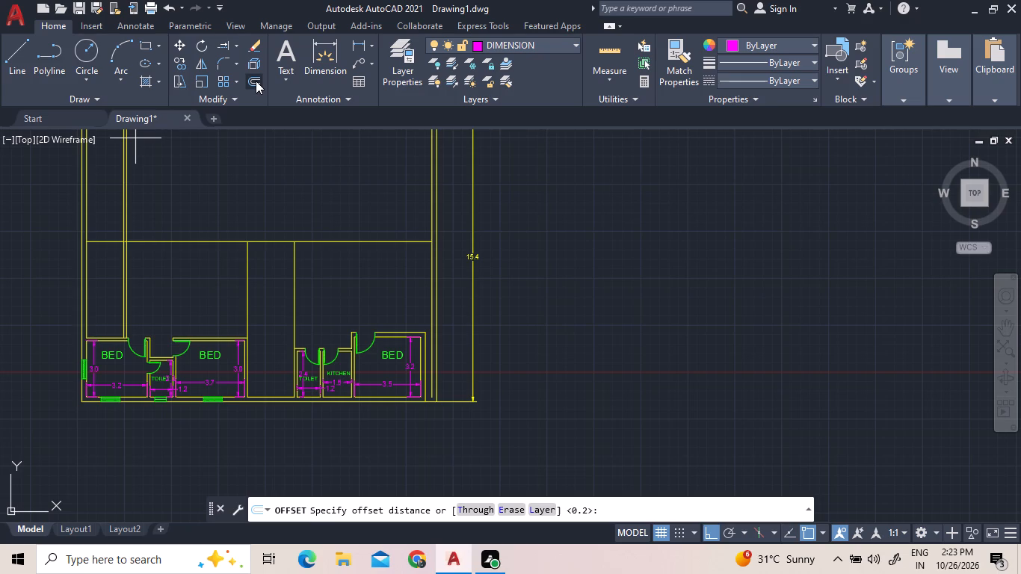
text(2.)
key(BackSpace)
key(BackSpace)
key(1)
key(period)
text(22)
key(Return)
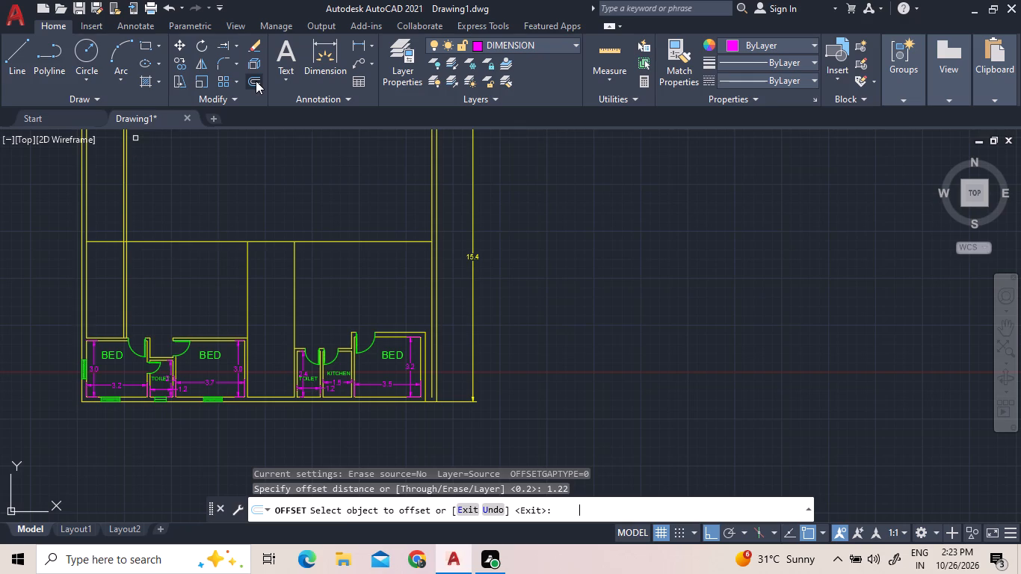
scroll(112, 339, up, 3)
click(108, 332)
click(107, 336)
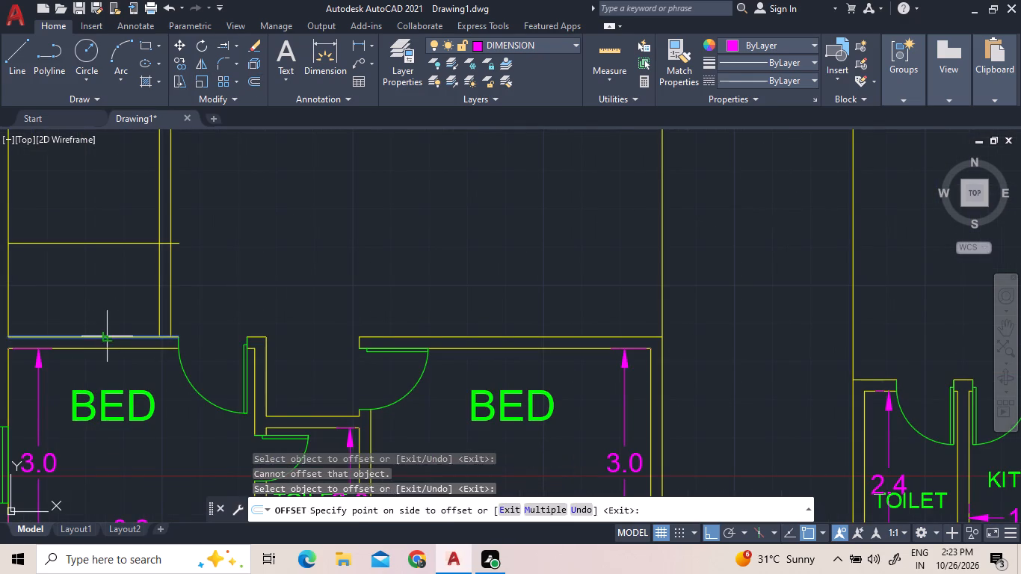
click(129, 244)
Offset the new partition line 0.15 upward to give the first cross wall its thickness.
click(253, 79)
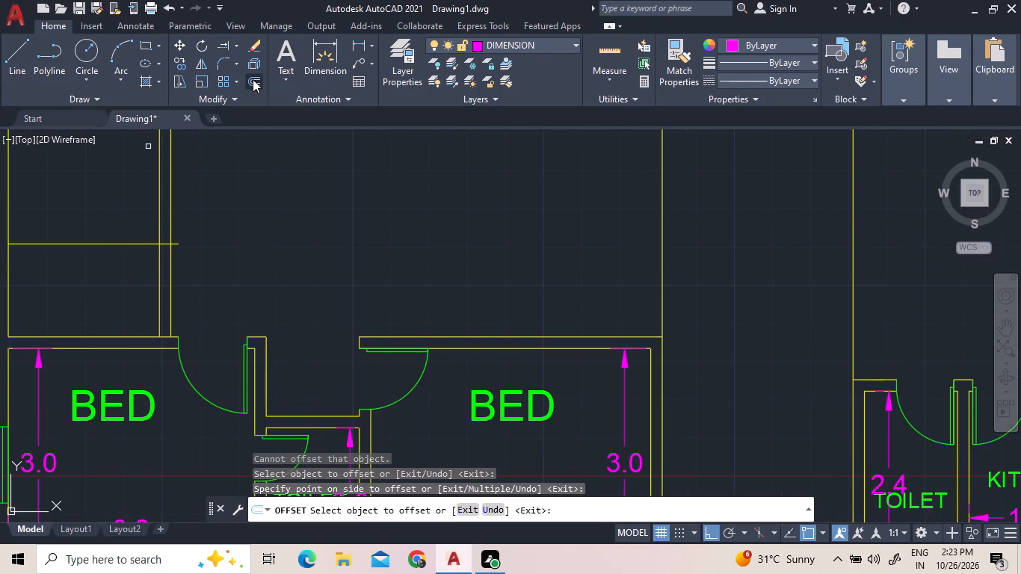
key(0)
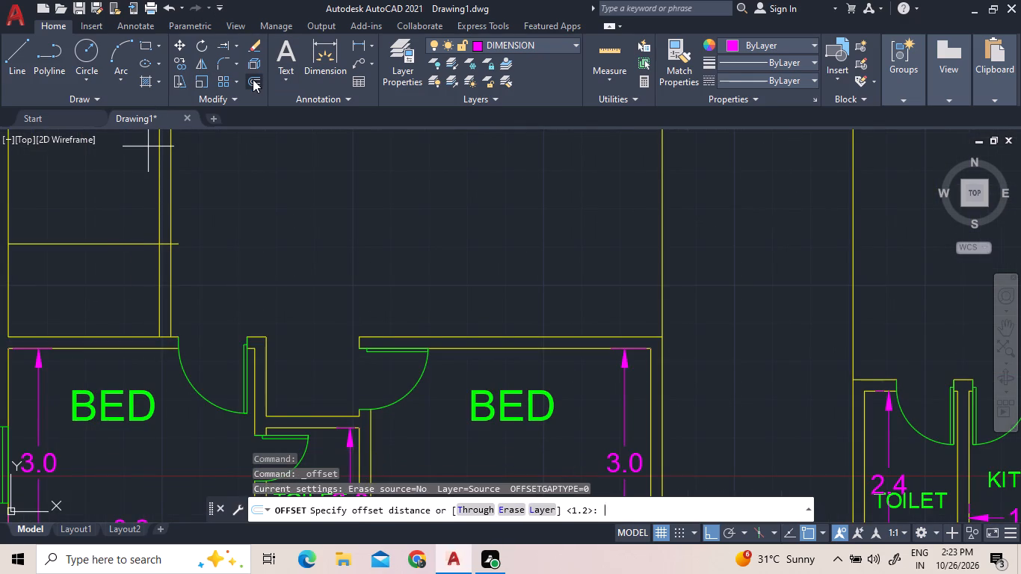
text(.15)
key(Return)
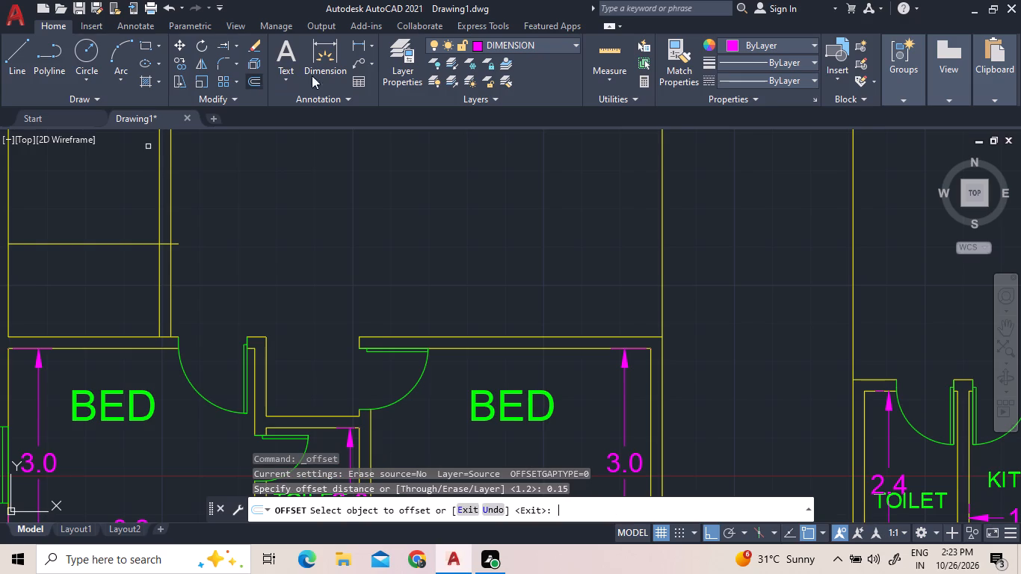
click(137, 242)
click(147, 222)
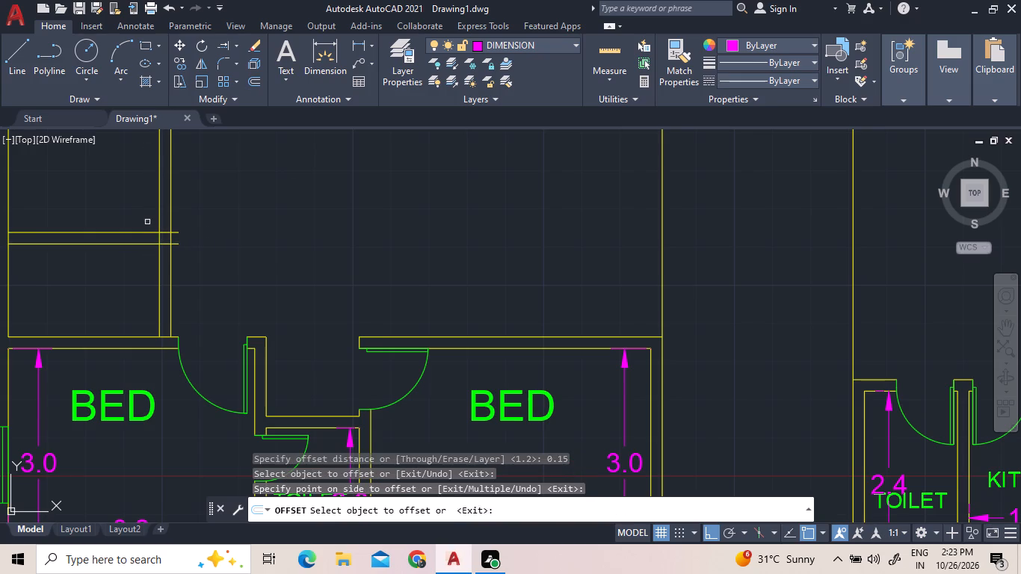
Offset the upper line of the first cross wall 1.52 upward to start a second cross partition.
scroll(138, 275, down, 2)
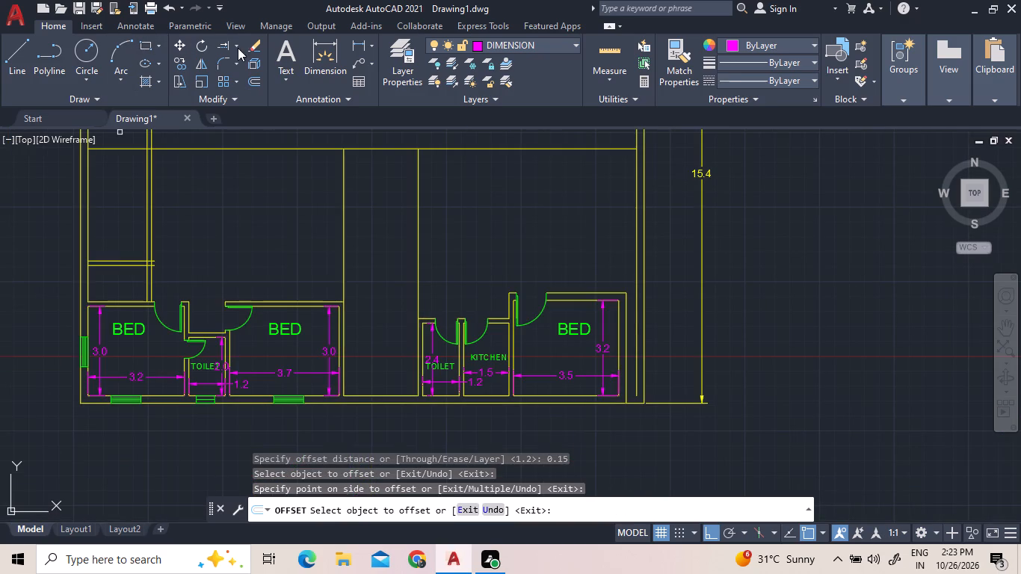
click(257, 78)
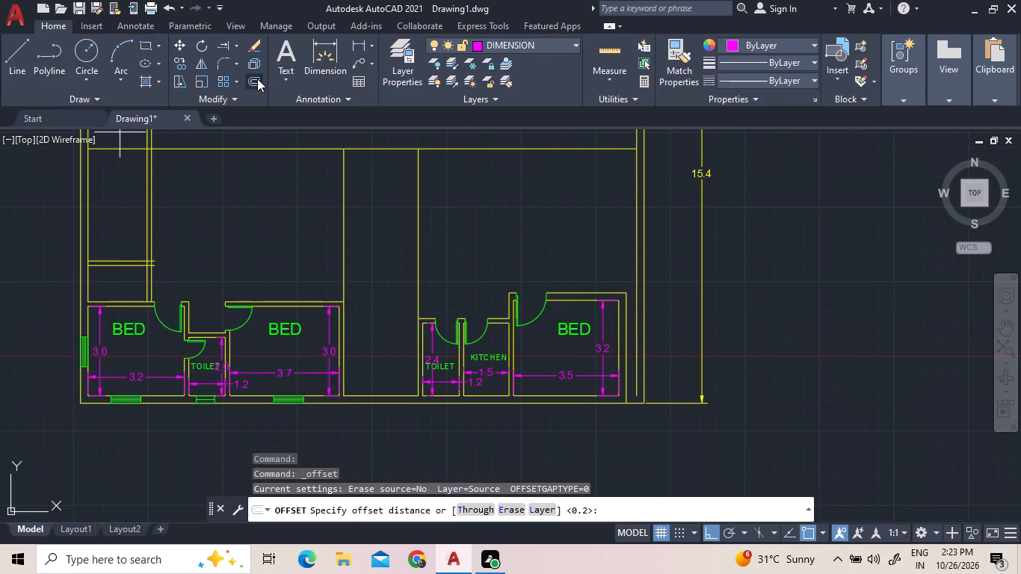
text(1.52)
key(Return)
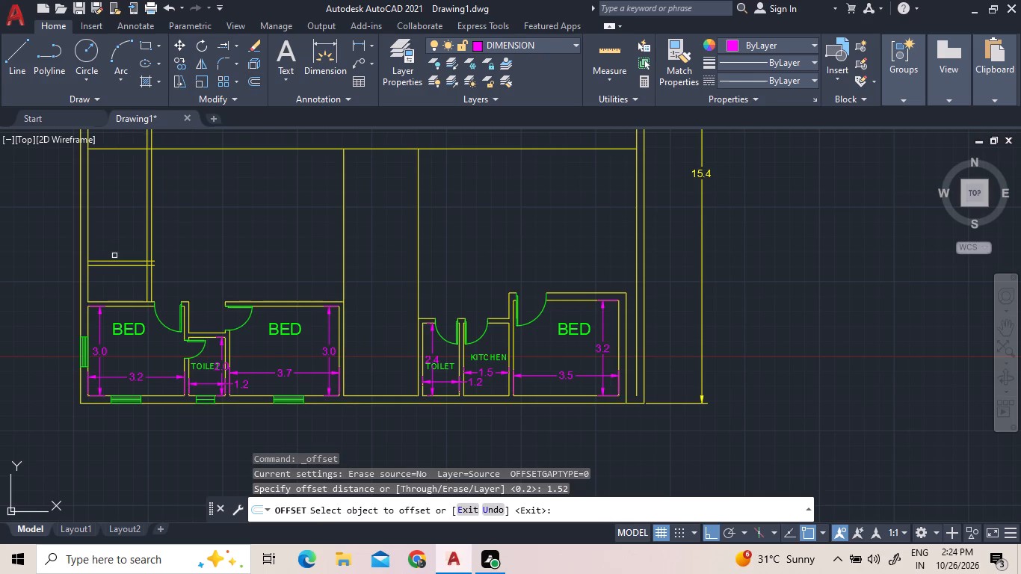
click(117, 260)
click(135, 241)
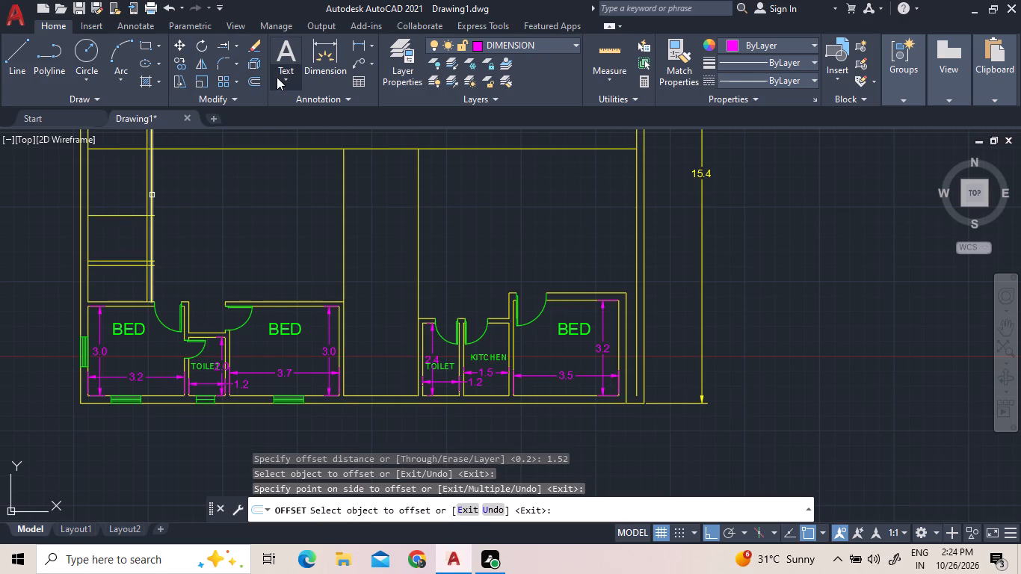
Offset the second partition line 0.15 upward to give the second cross wall its thickness.
click(262, 75)
text(0.15)
key(Return)
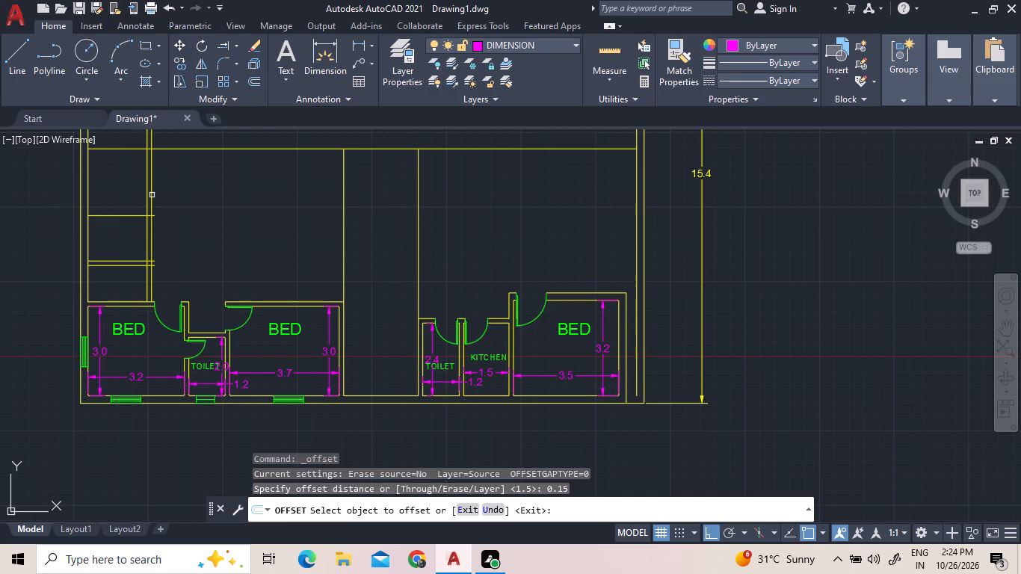
click(130, 216)
click(126, 206)
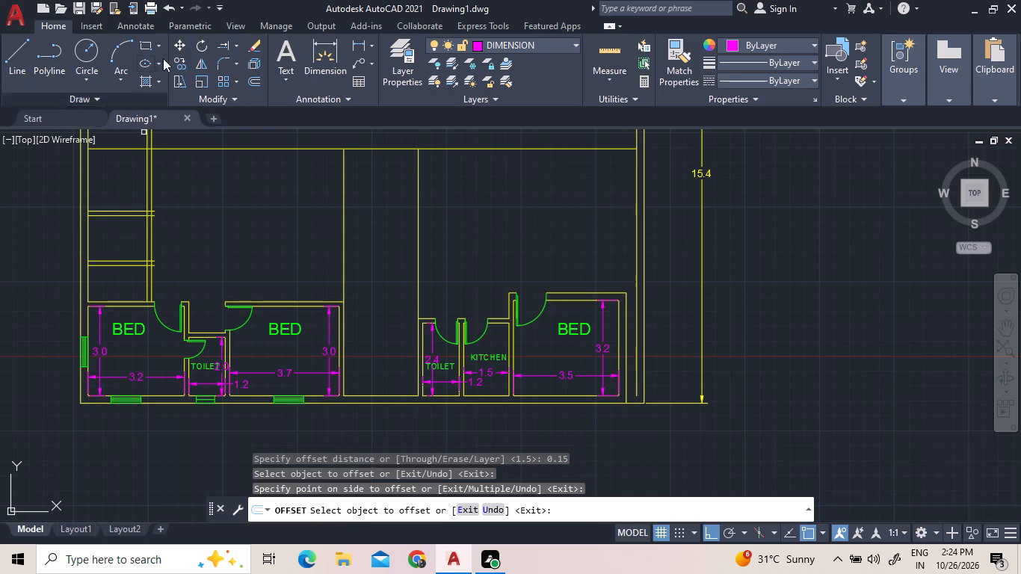
Extend the upper line of the second cross wall to the building's outer left wall line.
click(234, 41)
click(241, 100)
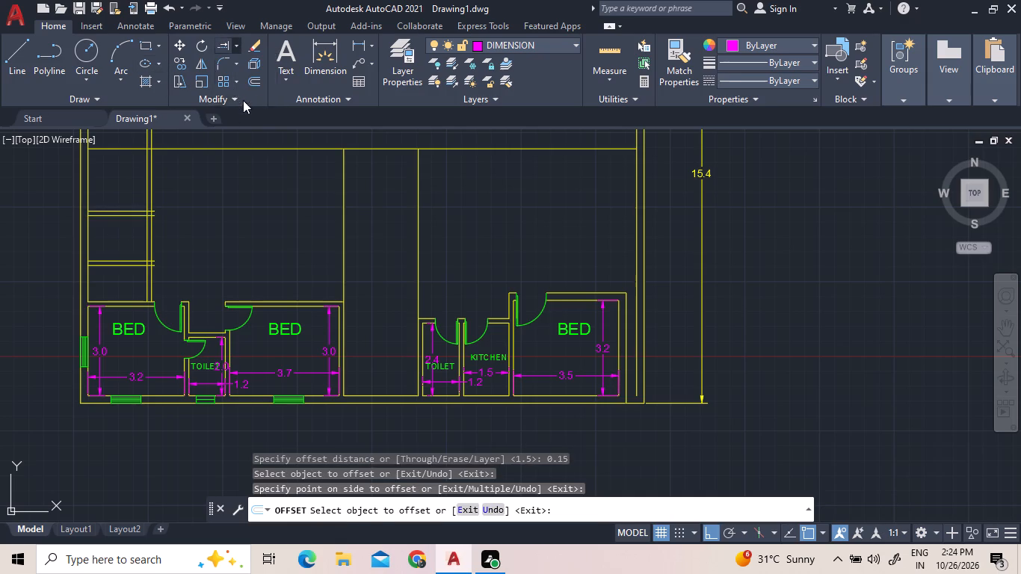
click(103, 211)
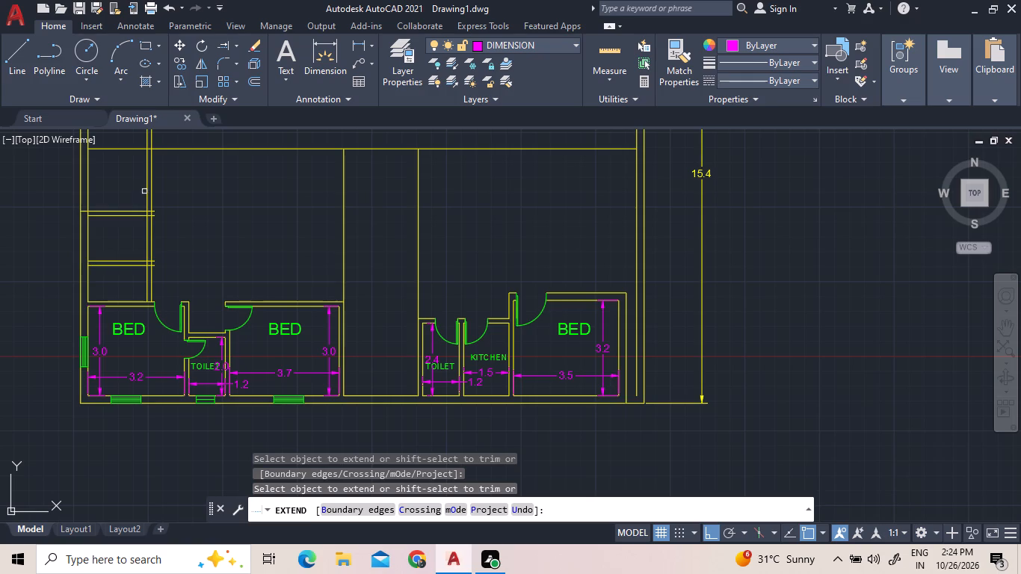
right_click(203, 235)
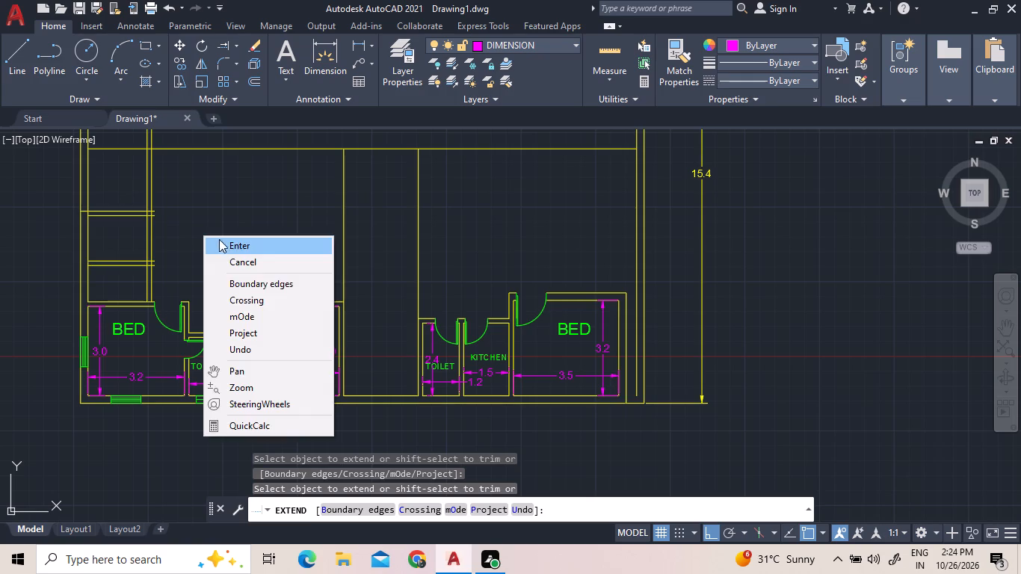
click(224, 244)
Trim the upper cross wall's overhanging ends and the inner vertical wall line segments between its two faces.
click(240, 37)
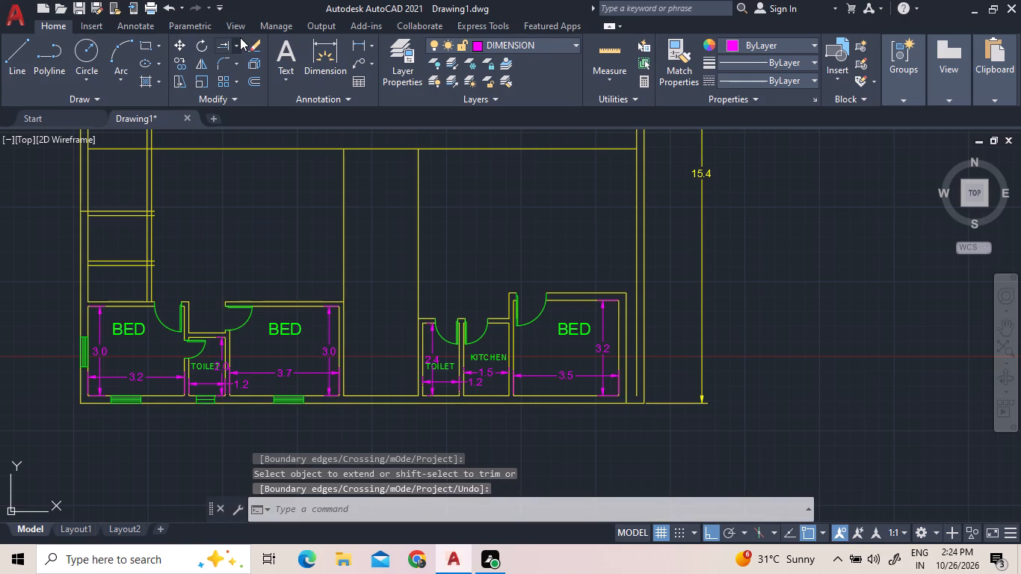
click(238, 69)
scroll(96, 206, up, 3)
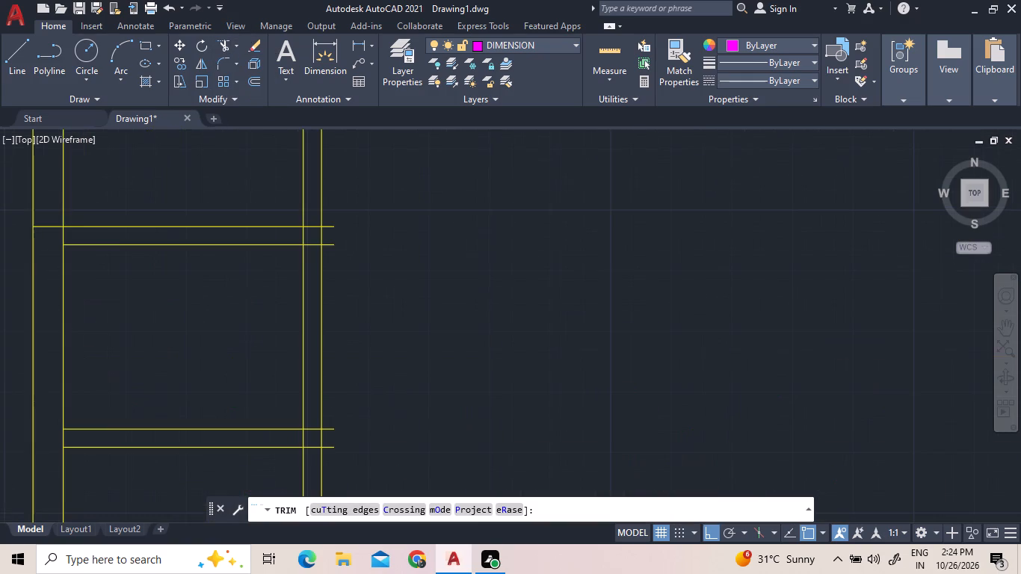
click(63, 238)
click(350, 258)
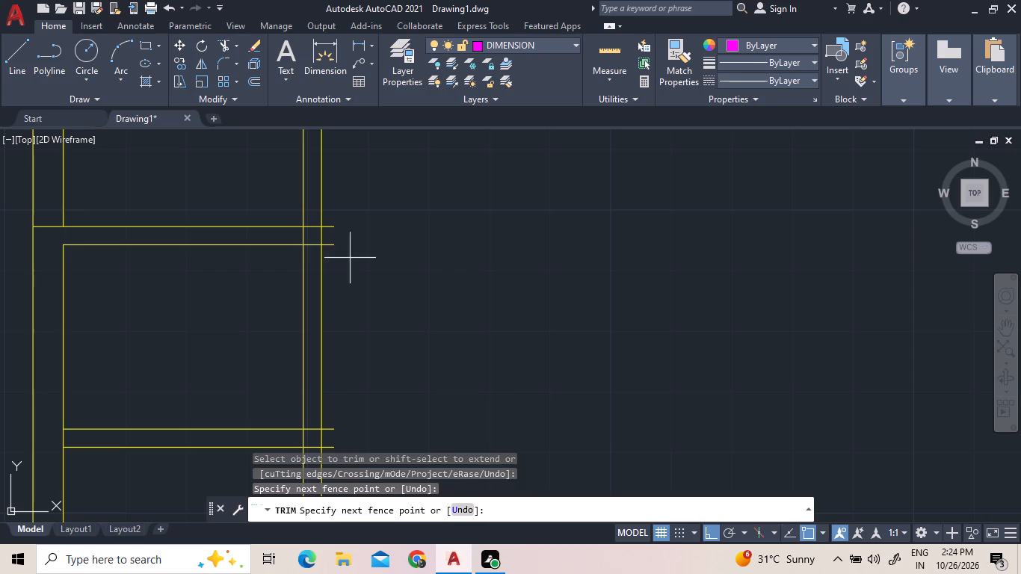
click(330, 227)
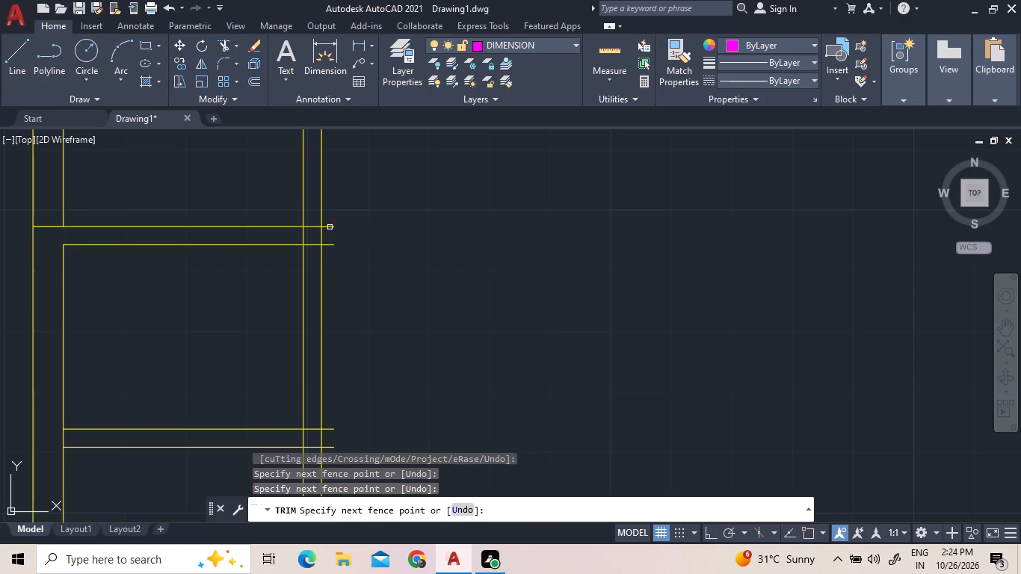
click(330, 227)
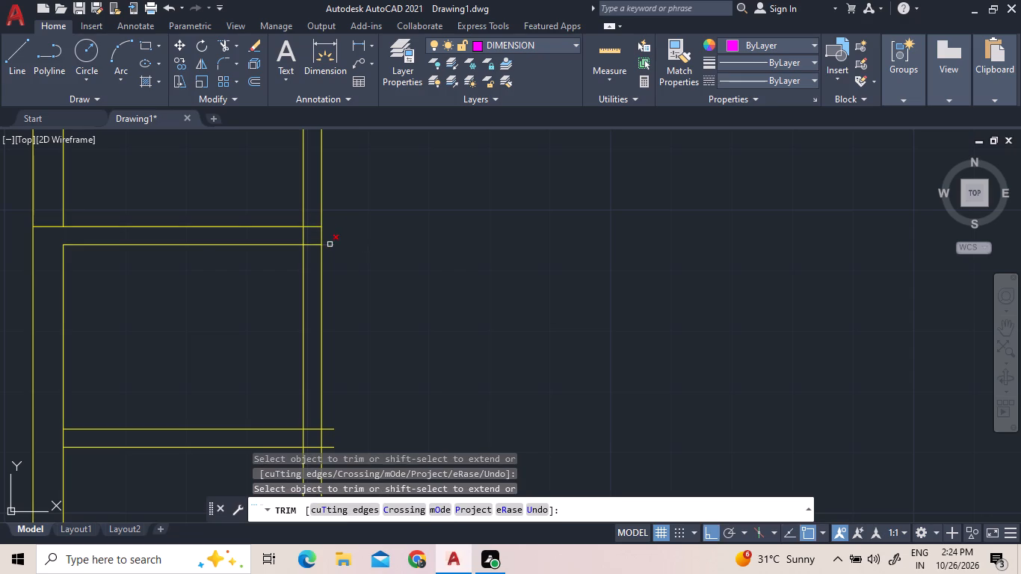
click(330, 244)
click(303, 235)
Trim the lower cross wall's overhanging ends and the wall segments crossing its junctions with both vertical walls.
scroll(311, 288, down, 1)
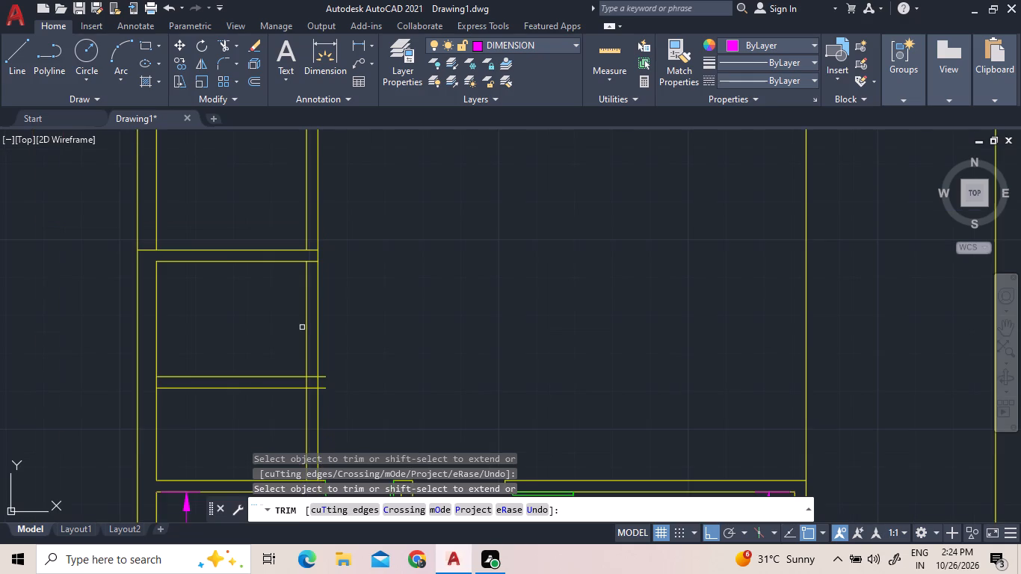
click(324, 376)
click(323, 392)
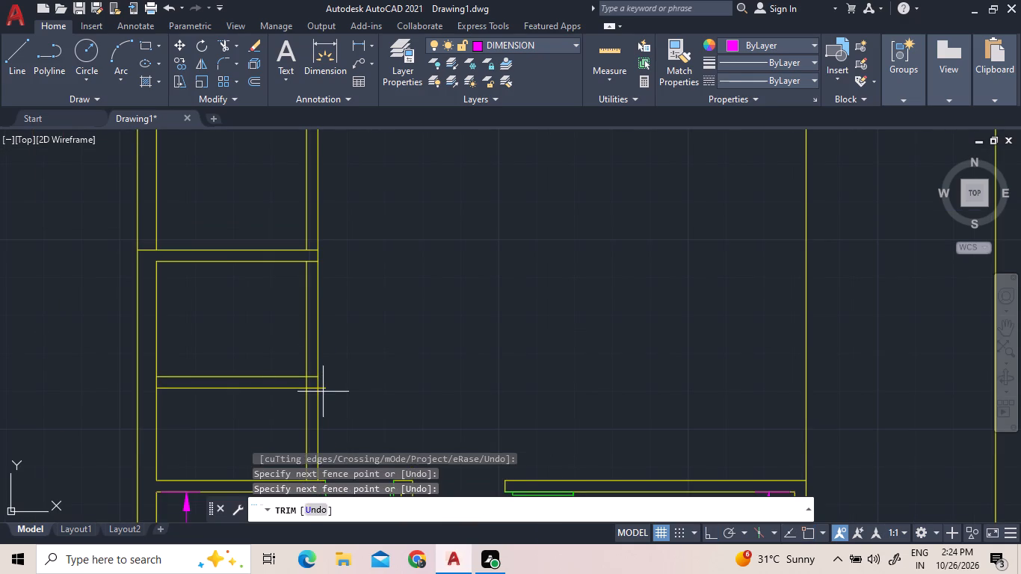
click(323, 385)
click(306, 386)
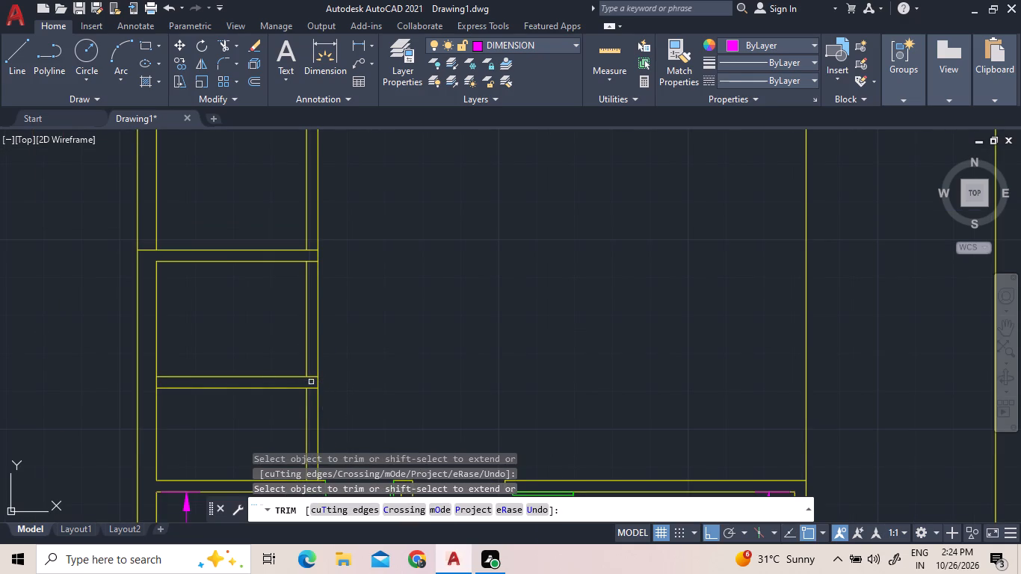
click(312, 374)
click(313, 402)
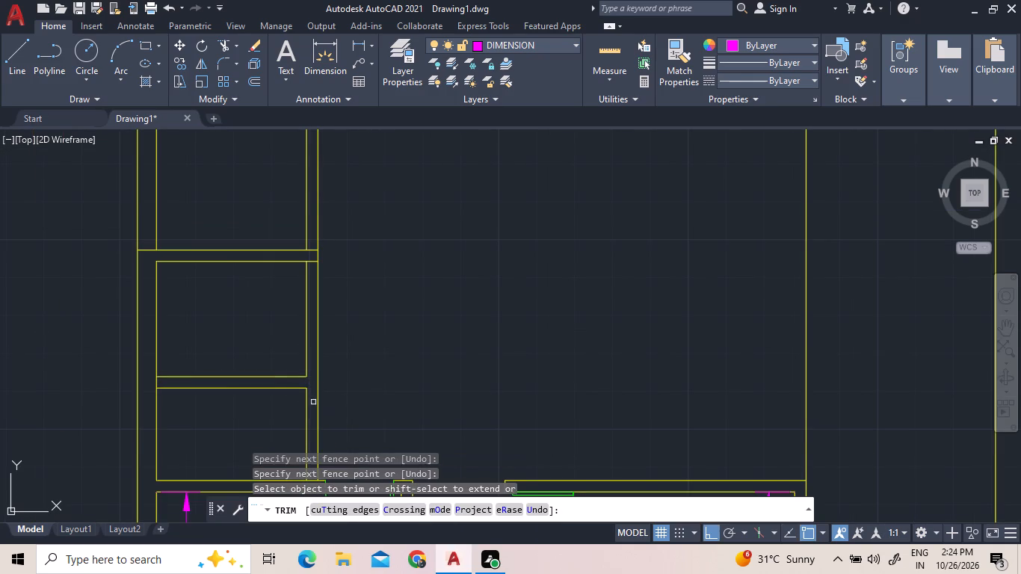
click(158, 384)
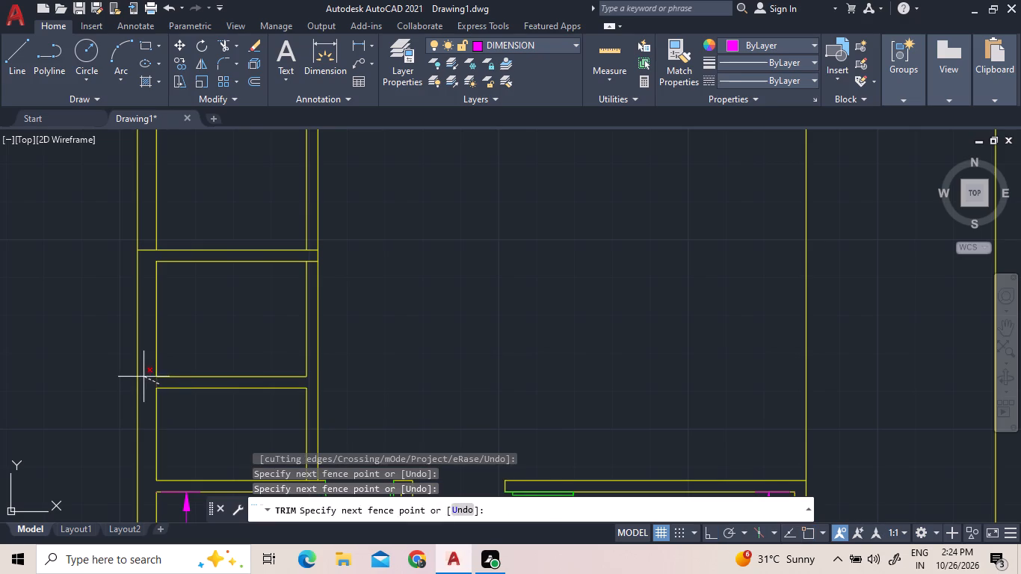
click(146, 381)
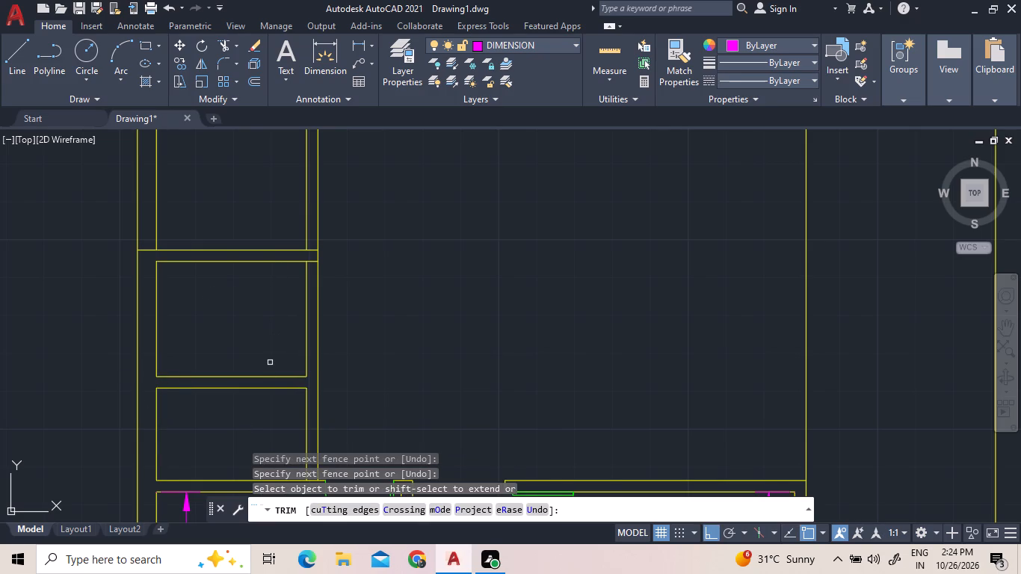
Trim the upper cross wall's remaining line ends where they cross into the vertical walls on both sides.
click(312, 250)
click(315, 261)
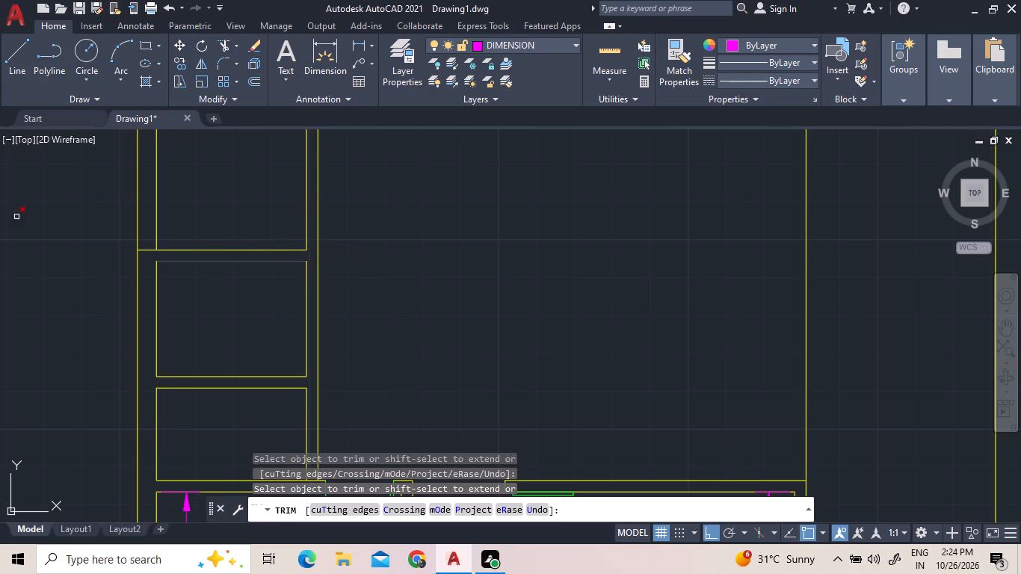
click(146, 250)
Offset both face lines of the lower cross wall 0.1 outward, the lower line downward and the upper line upward.
scroll(194, 291, down, 1)
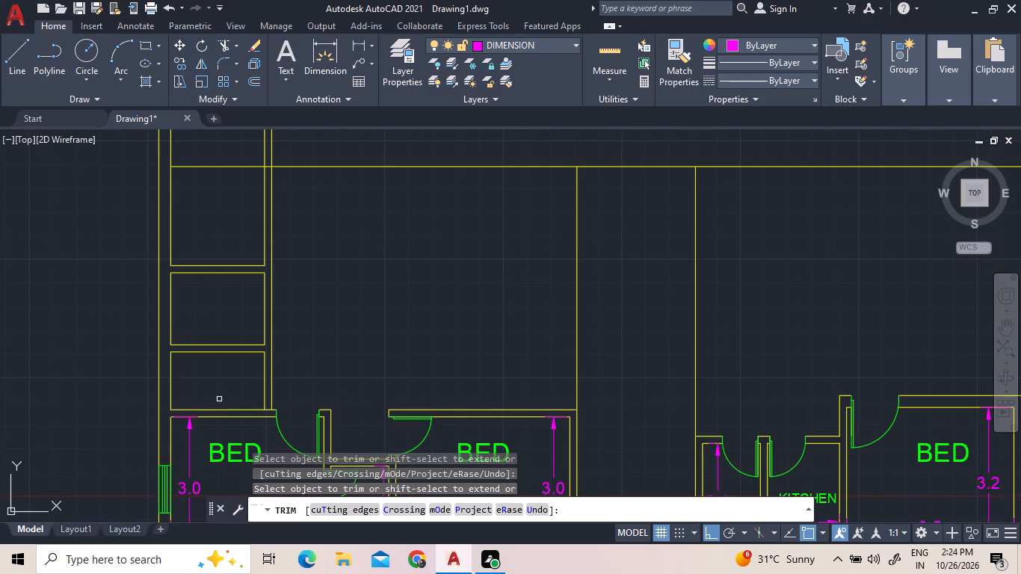
click(256, 81)
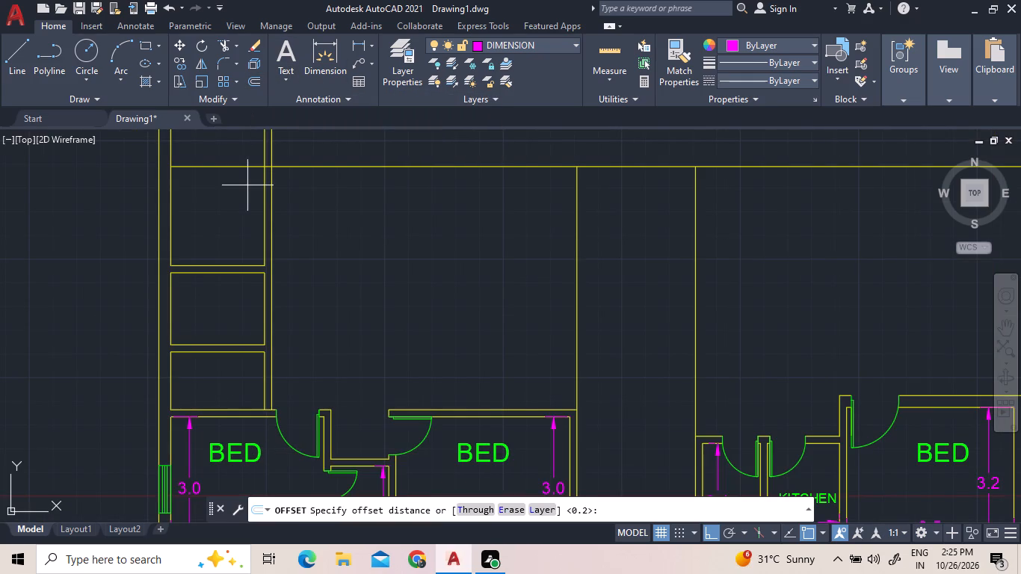
text(0.1)
key(Return)
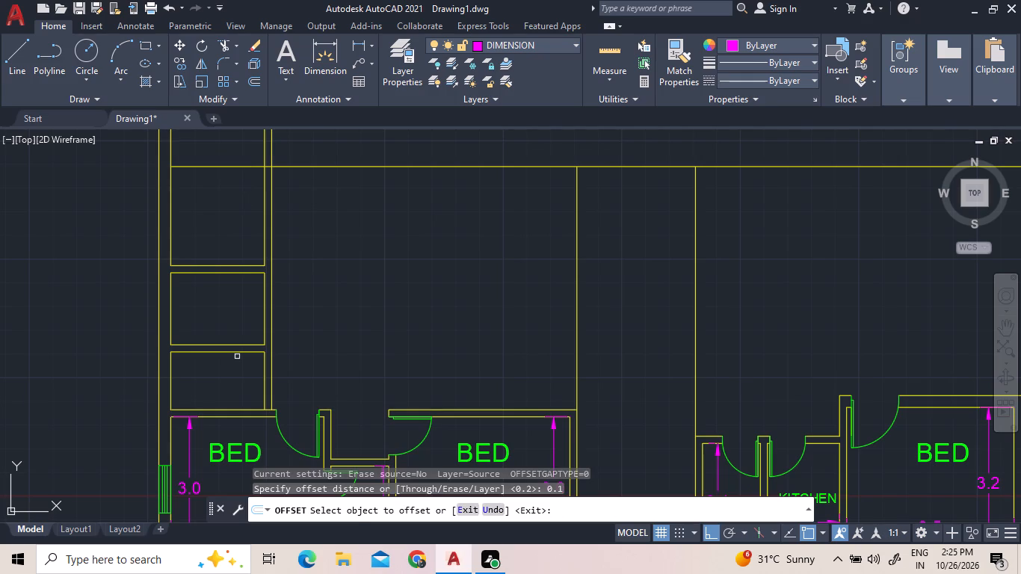
click(235, 351)
click(238, 368)
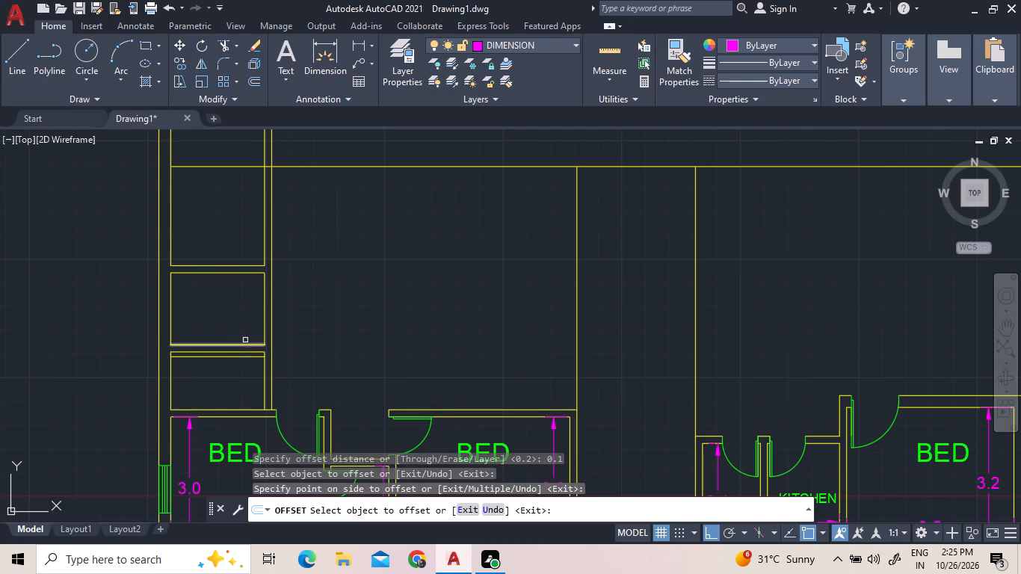
click(244, 345)
click(250, 333)
right_click(250, 327)
click(264, 327)
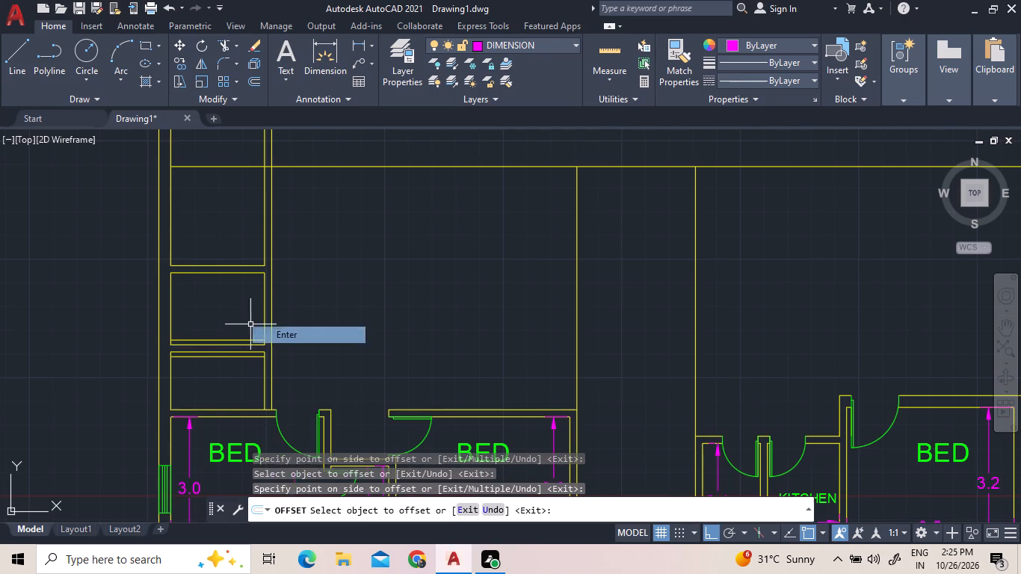
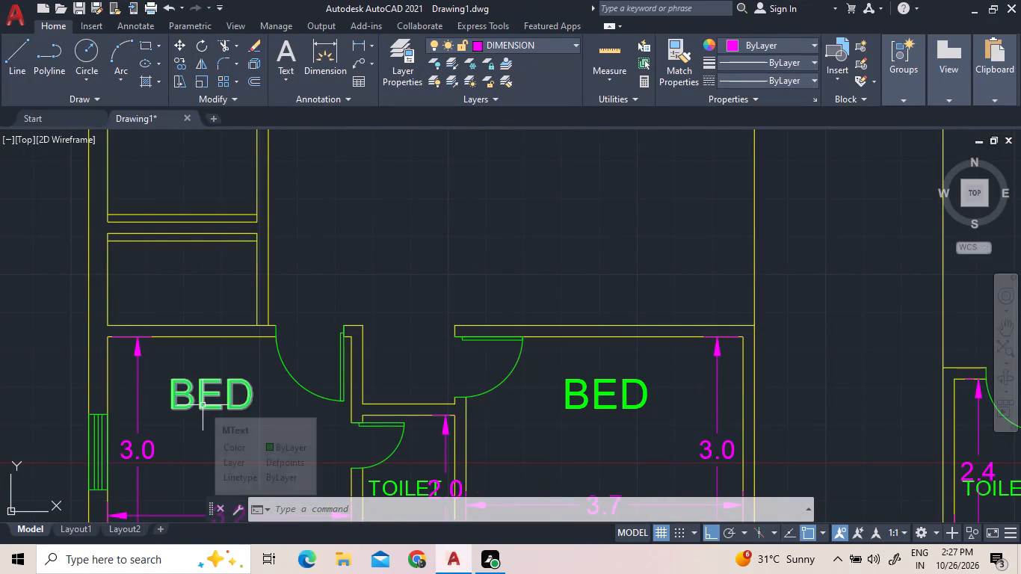
Insert the Door - Metric block from the architectural metric samples into the open area above the bedrooms.
right_click(347, 223)
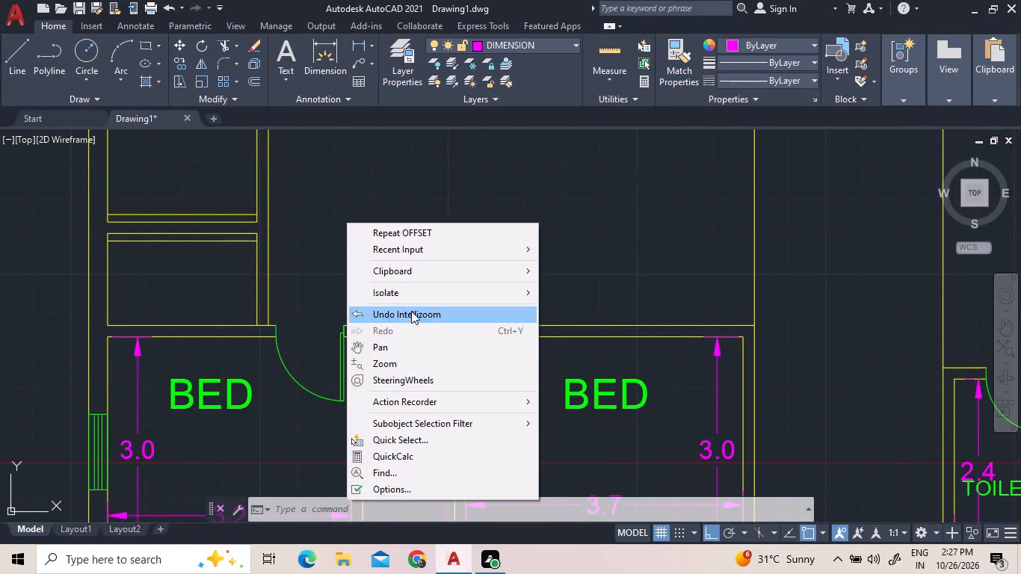
click(413, 255)
click(612, 389)
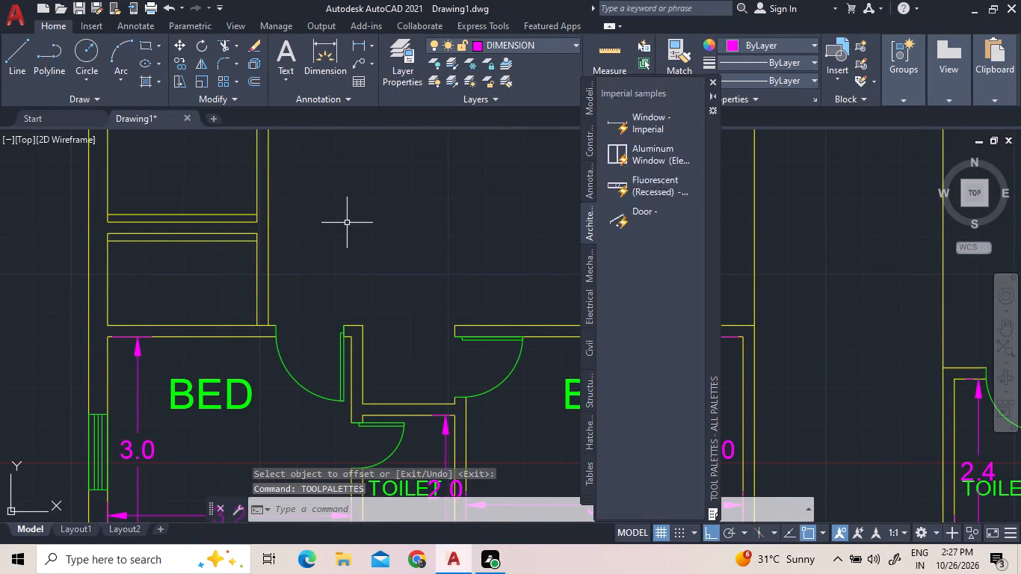
drag(656, 432, 560, 348)
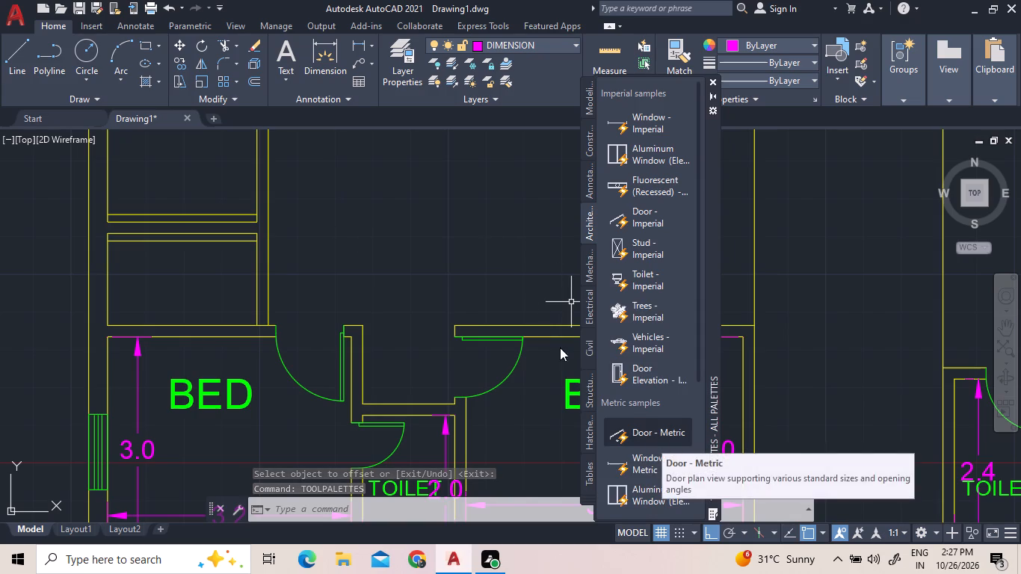
drag(560, 348, 388, 236)
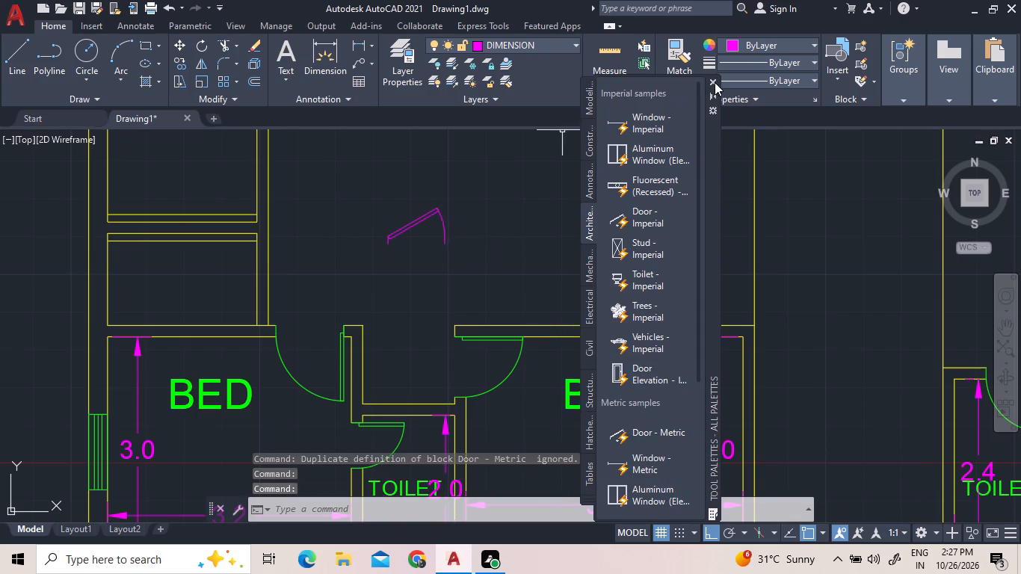
click(715, 82)
Set the new door block's opening to Open 90º.
click(419, 229)
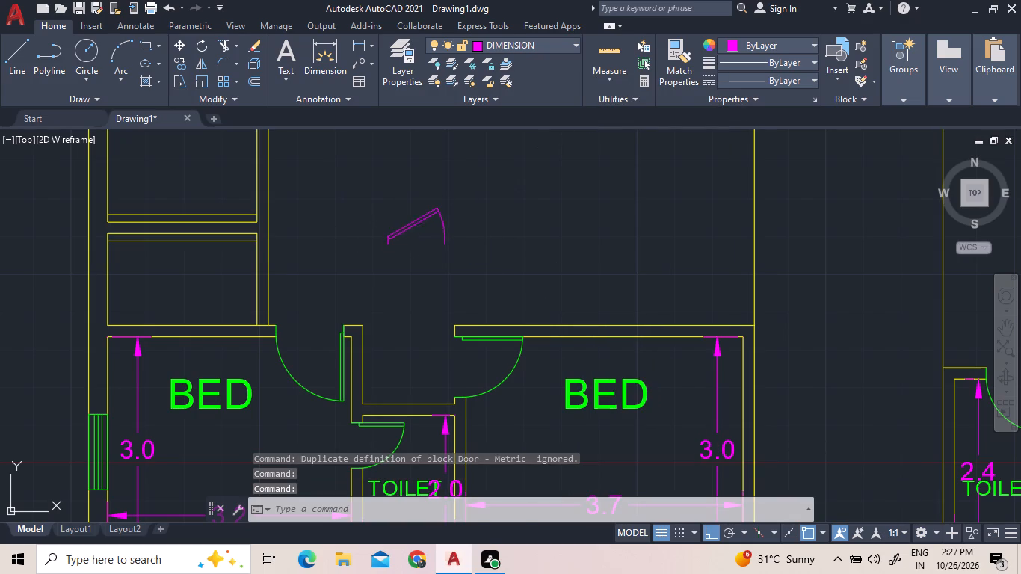
click(404, 219)
click(382, 210)
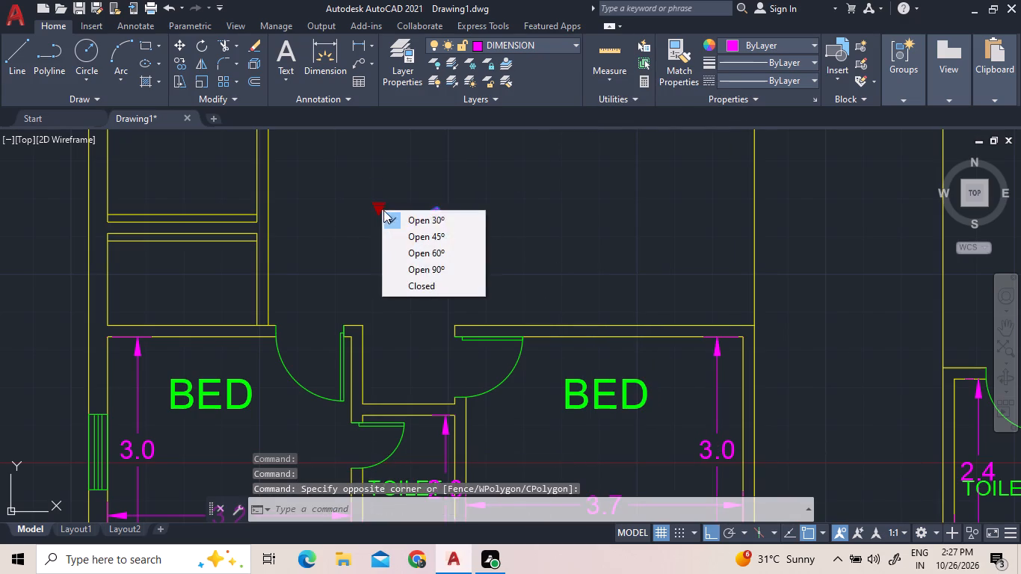
click(419, 263)
Lock the Defpoints layer.
click(479, 47)
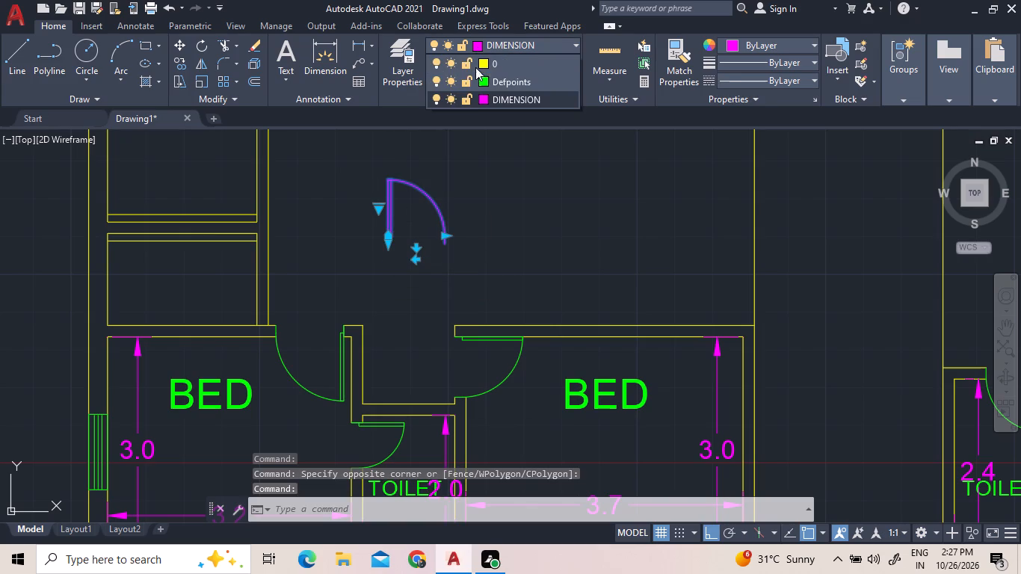
click(469, 84)
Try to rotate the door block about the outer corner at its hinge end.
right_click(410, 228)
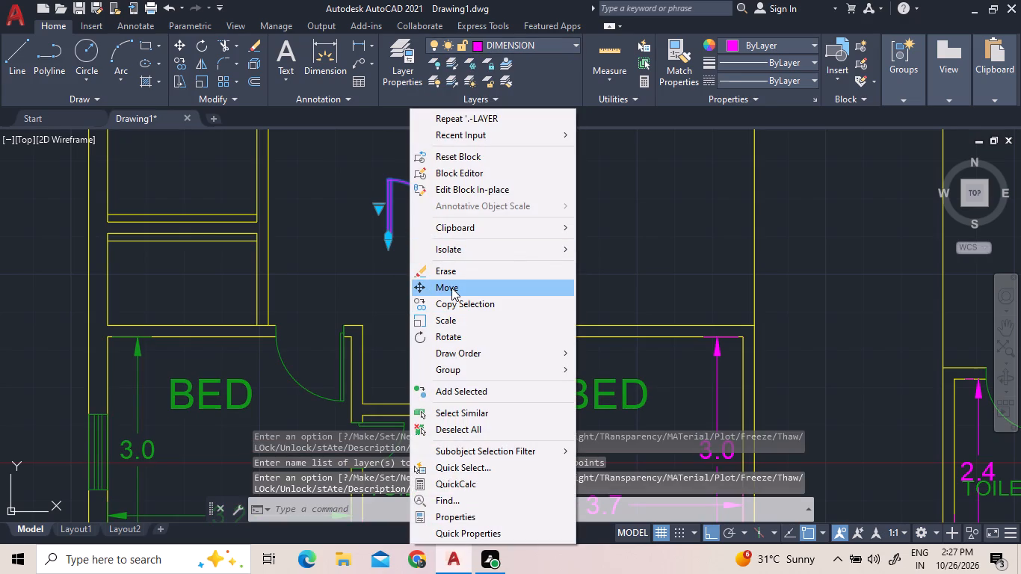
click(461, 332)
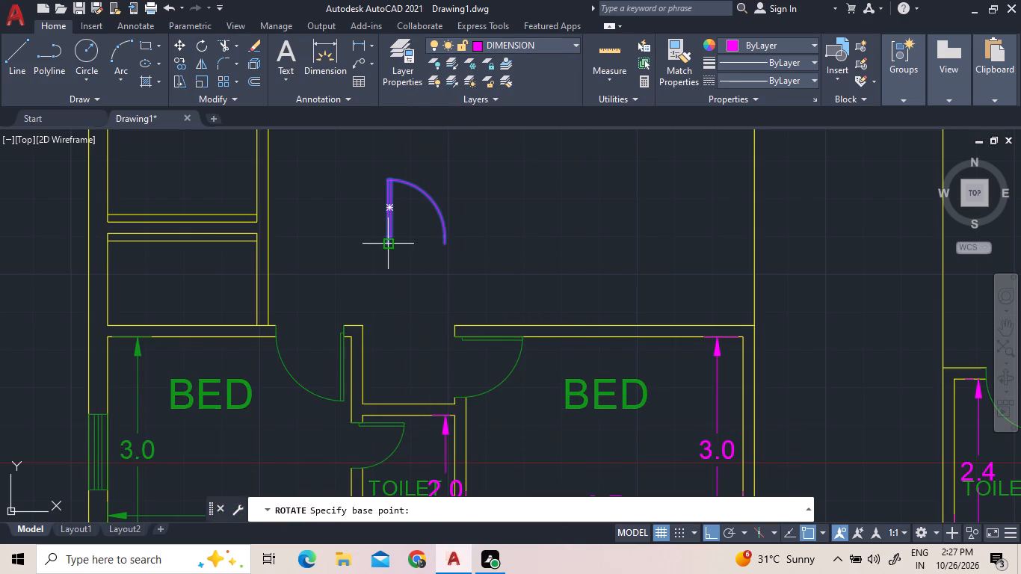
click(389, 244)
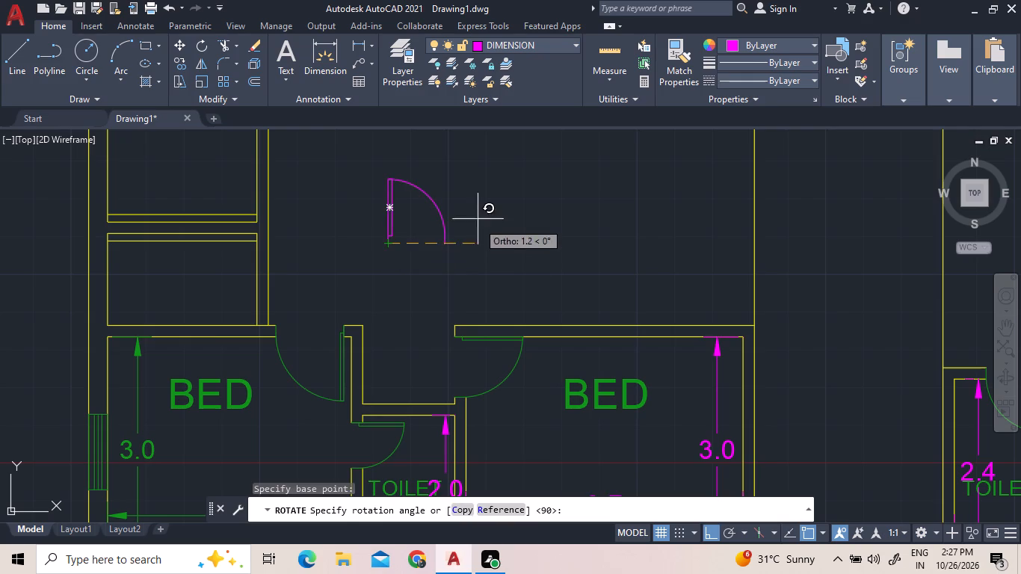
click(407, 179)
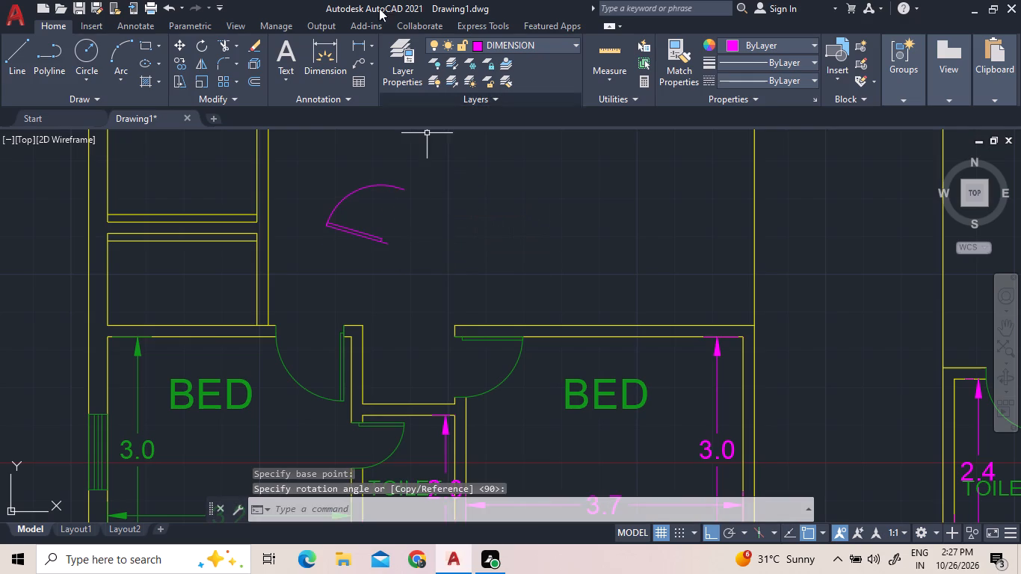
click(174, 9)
Rotate the door block 90° about the outer corner at its hinge end.
click(425, 220)
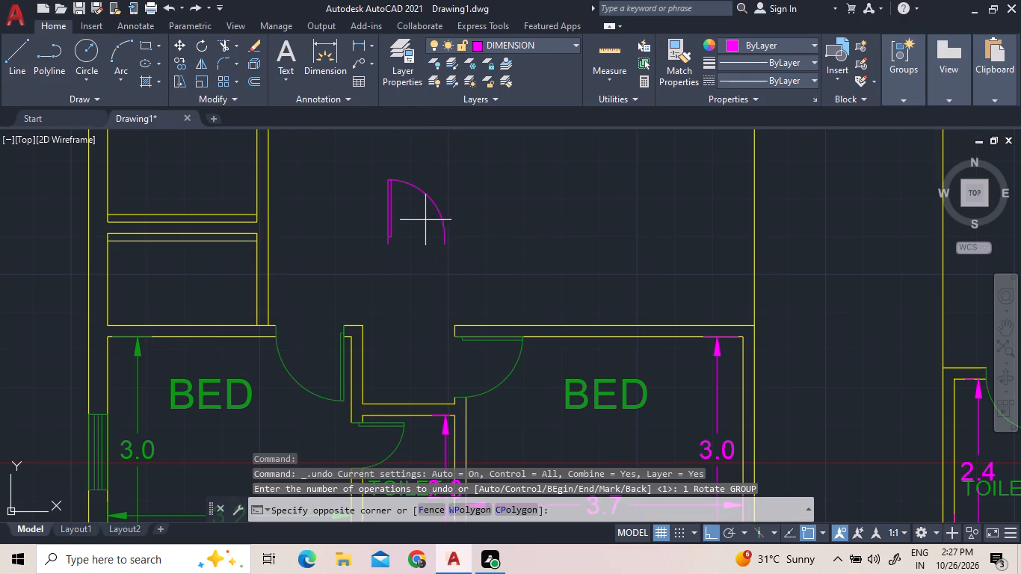
click(372, 179)
right_click(425, 244)
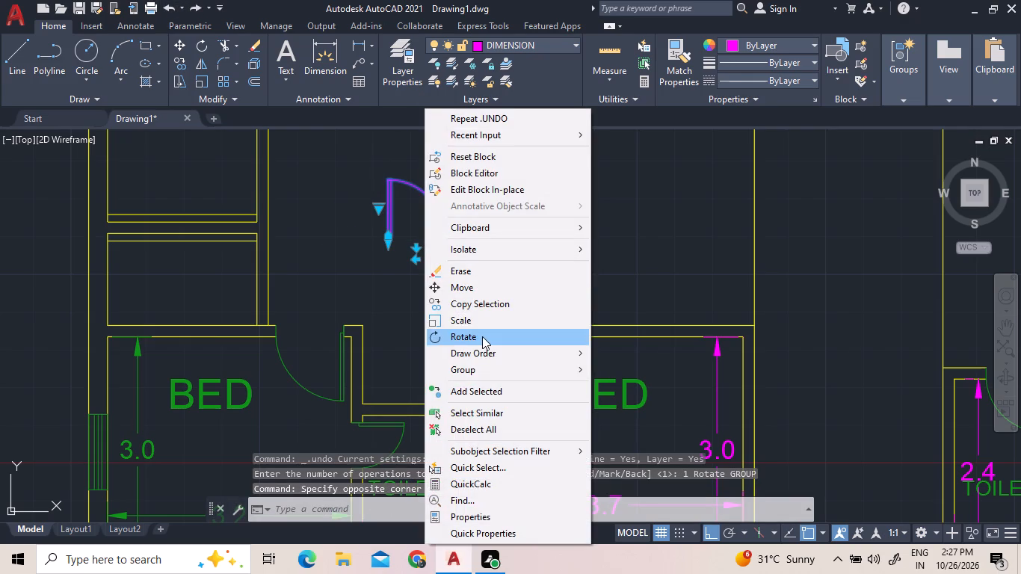
click(493, 347)
click(484, 335)
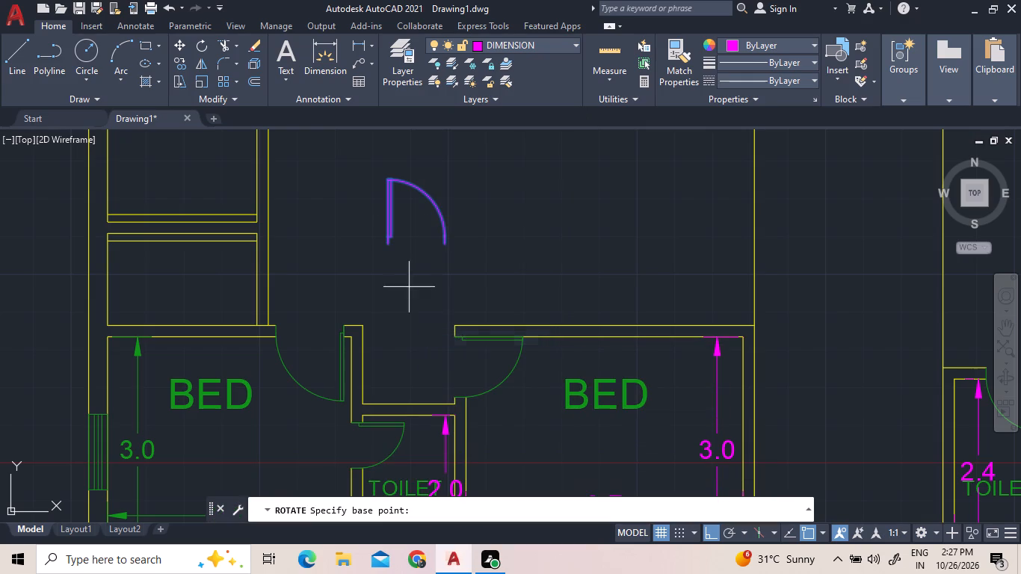
click(388, 244)
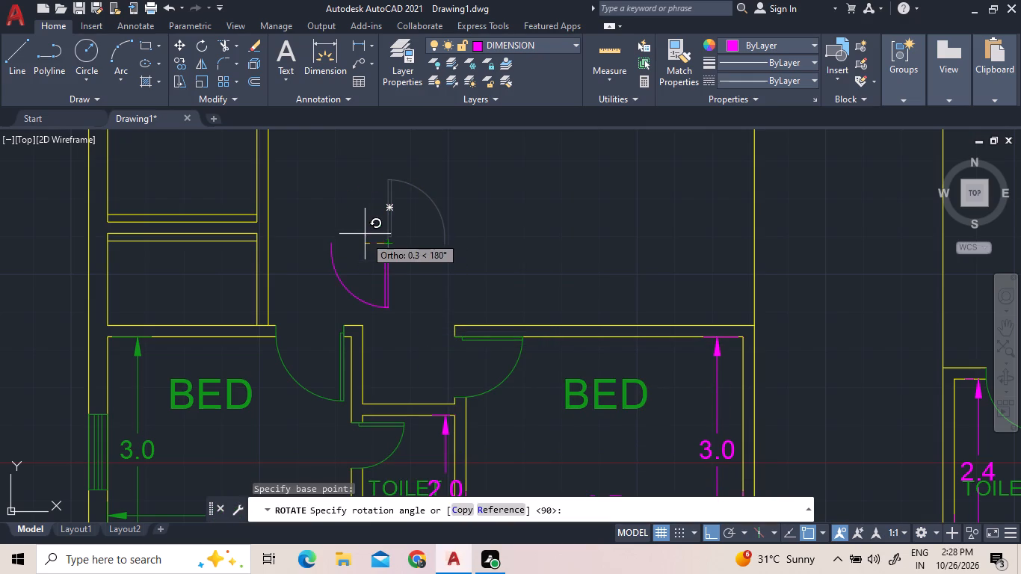
click(410, 212)
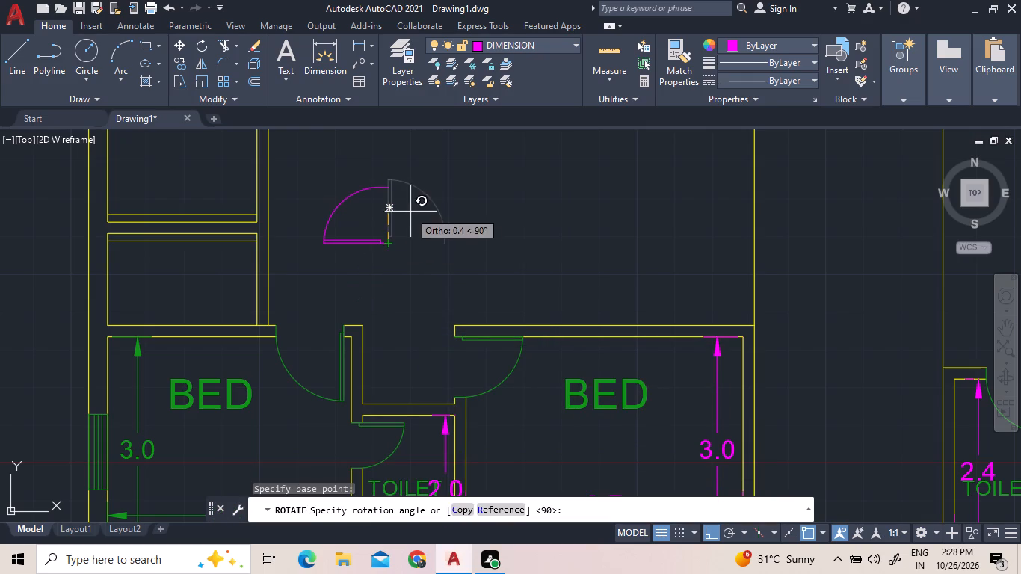
Flip the door block so its leaf runs along the top, extends leftward and swings downward.
click(365, 239)
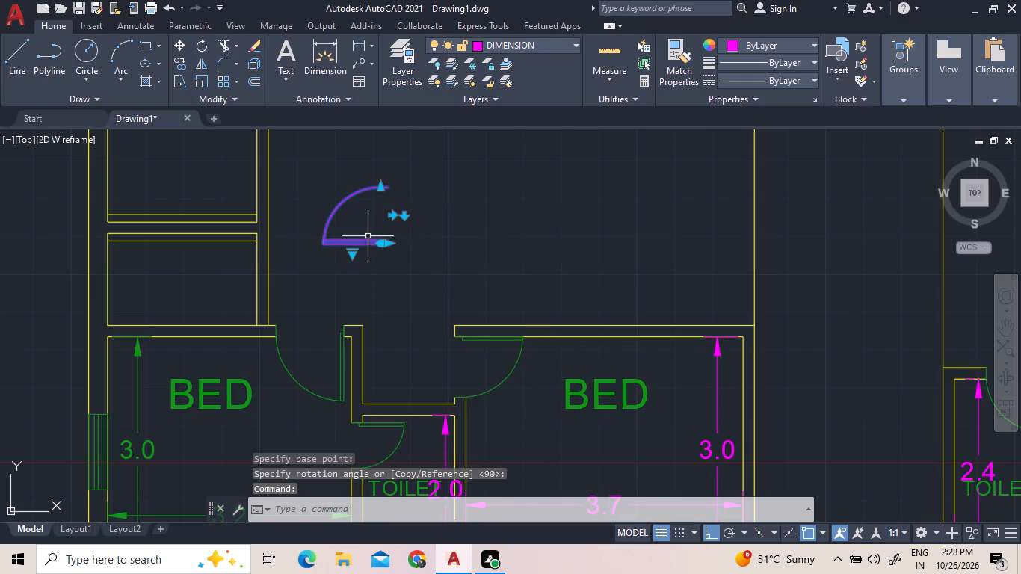
click(393, 213)
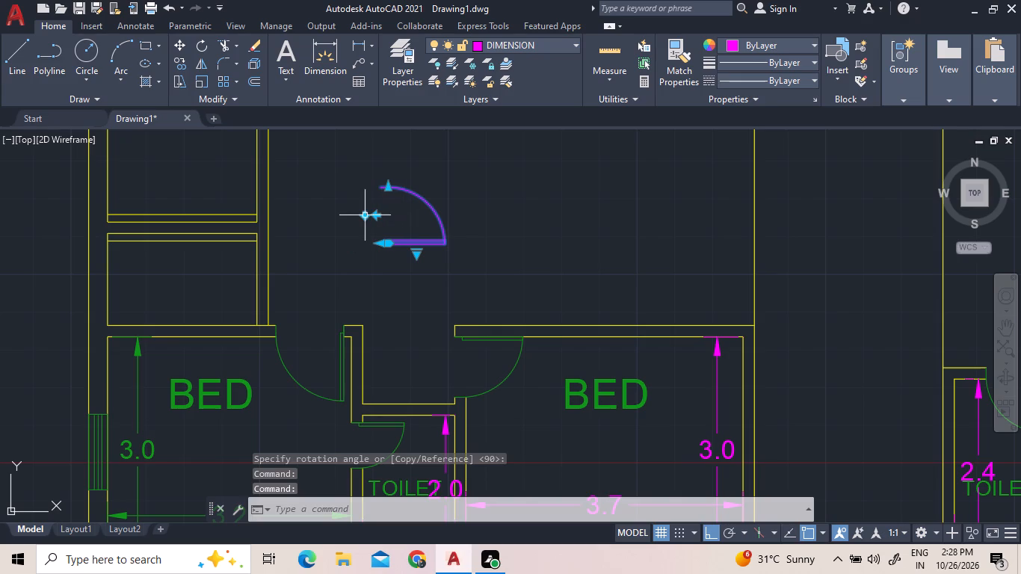
click(365, 215)
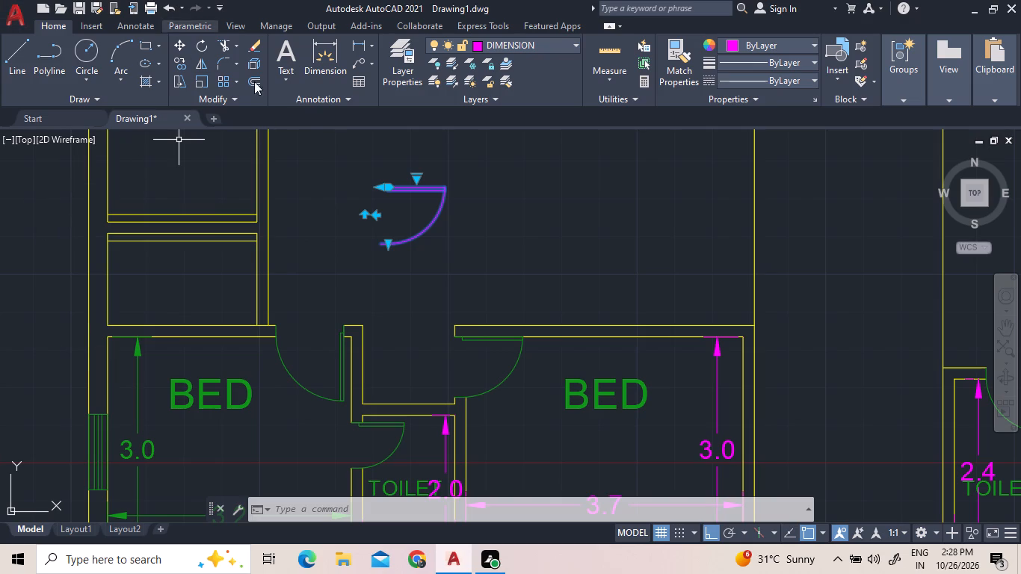
click(377, 216)
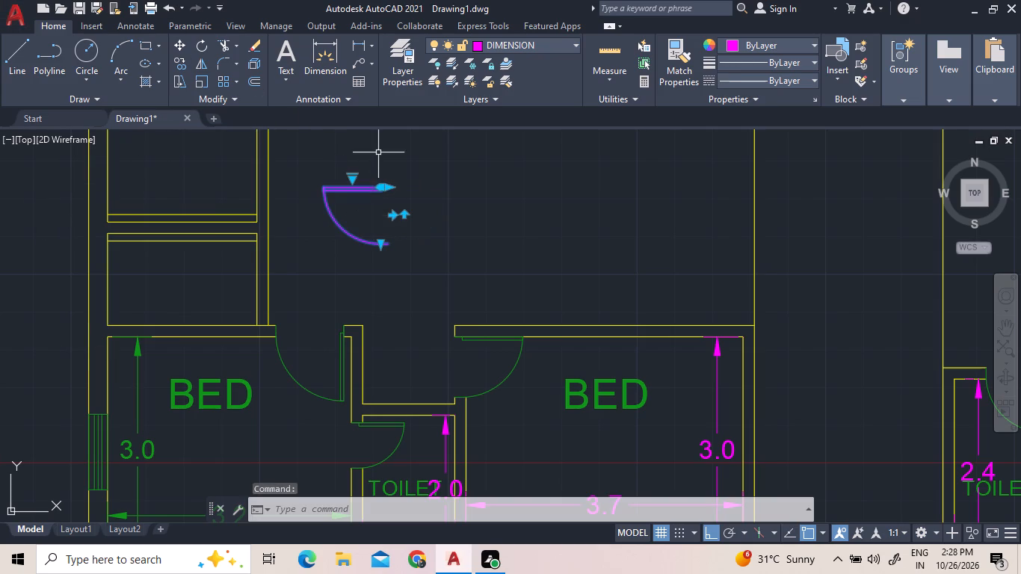
Move the door by its hinge-side corner to where the offset line below the lower cross wall meets the right-hand wall's inner face.
right_click(378, 150)
click(403, 286)
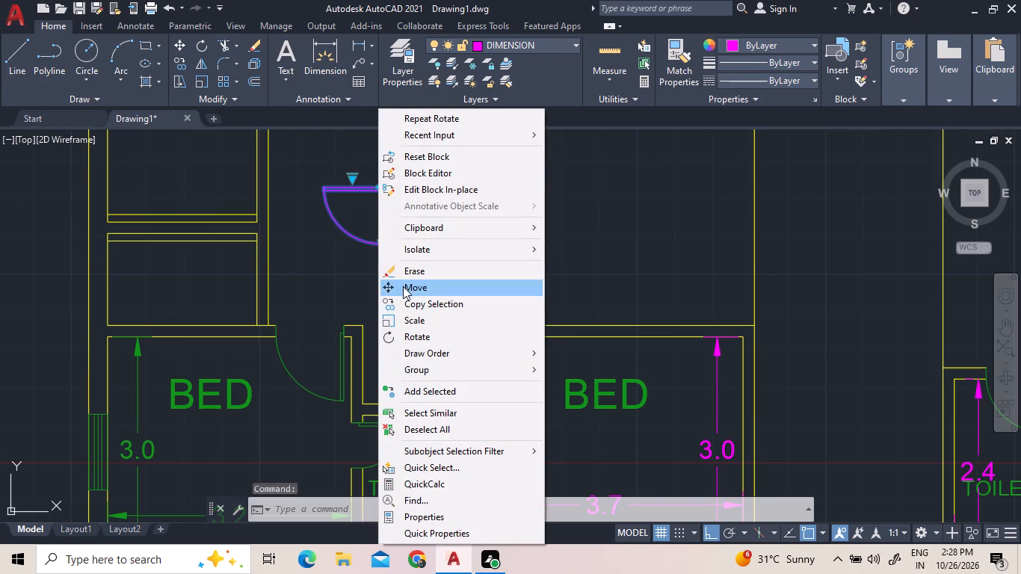
click(389, 185)
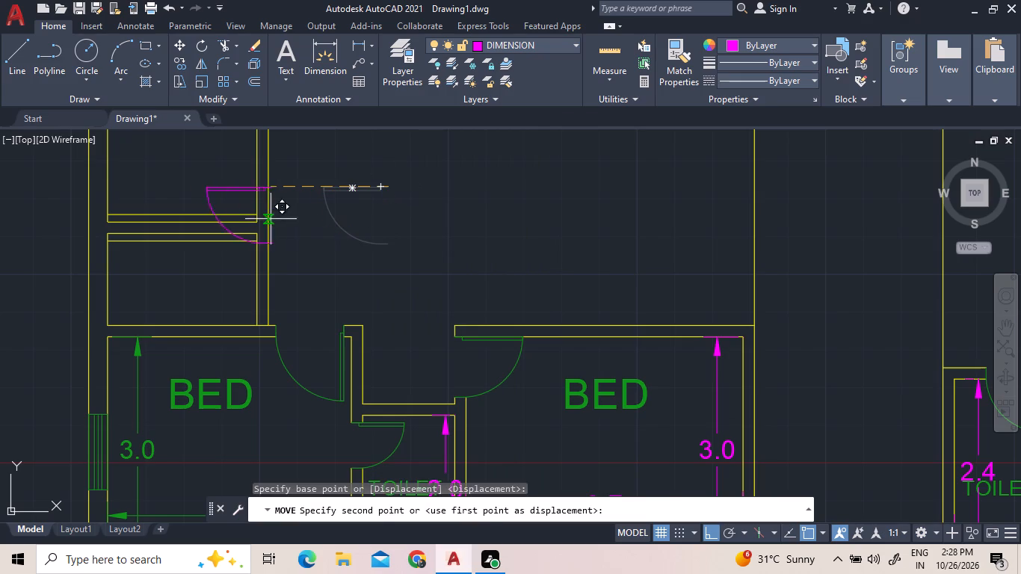
scroll(253, 253, up, 4)
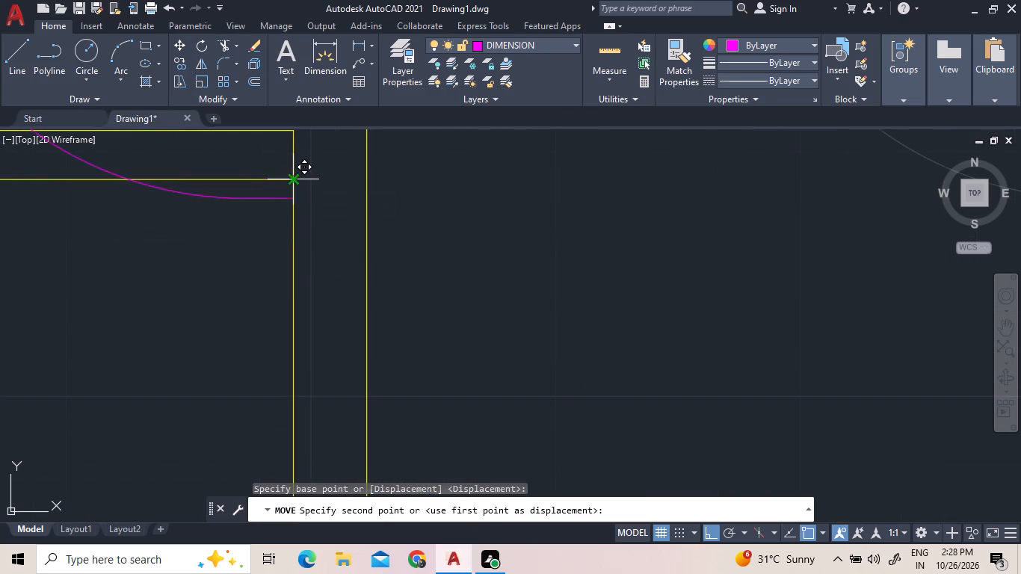
click(290, 180)
Move the door across the wall thickness so its hinge-side corner sits on the vertical wall's outer face.
scroll(317, 211, down, 2)
drag(182, 270, 169, 270)
click(144, 270)
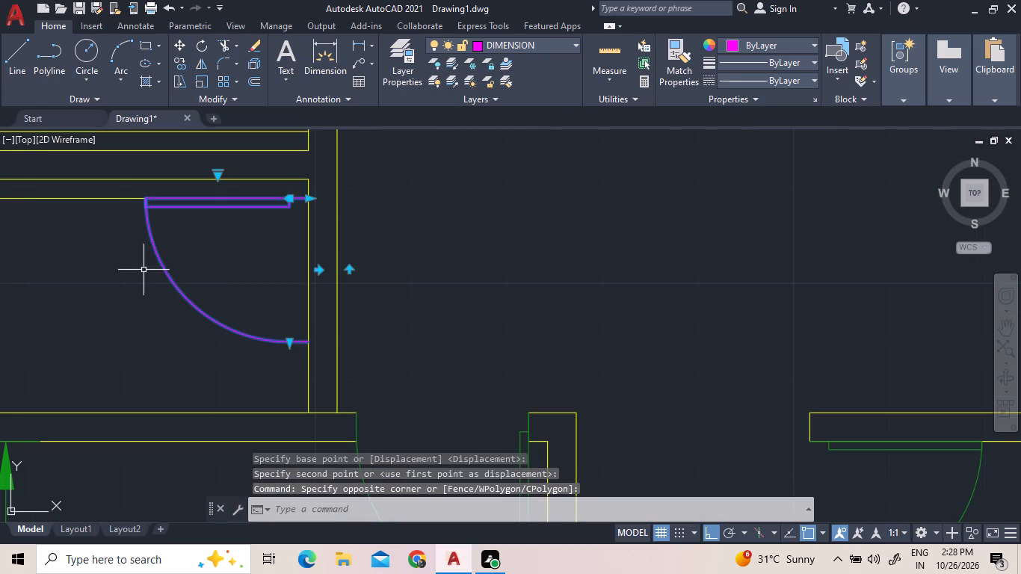
right_click(274, 184)
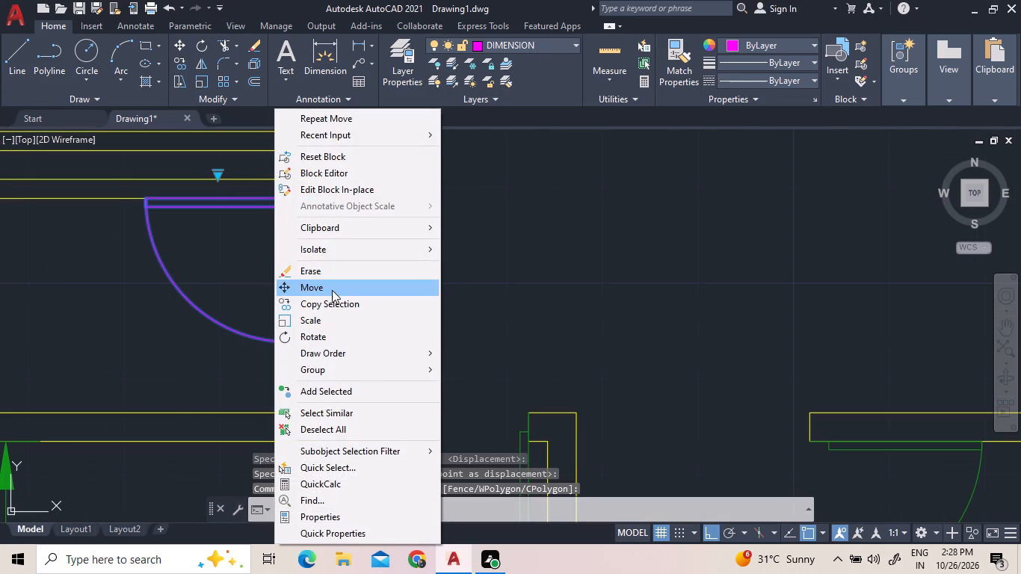
click(332, 290)
click(309, 200)
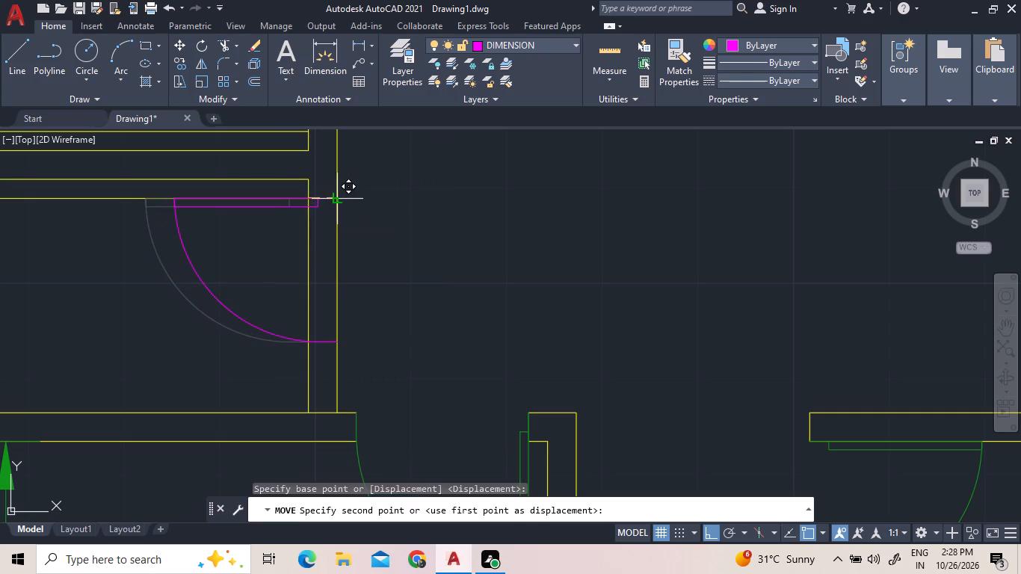
scroll(340, 200, up, 4)
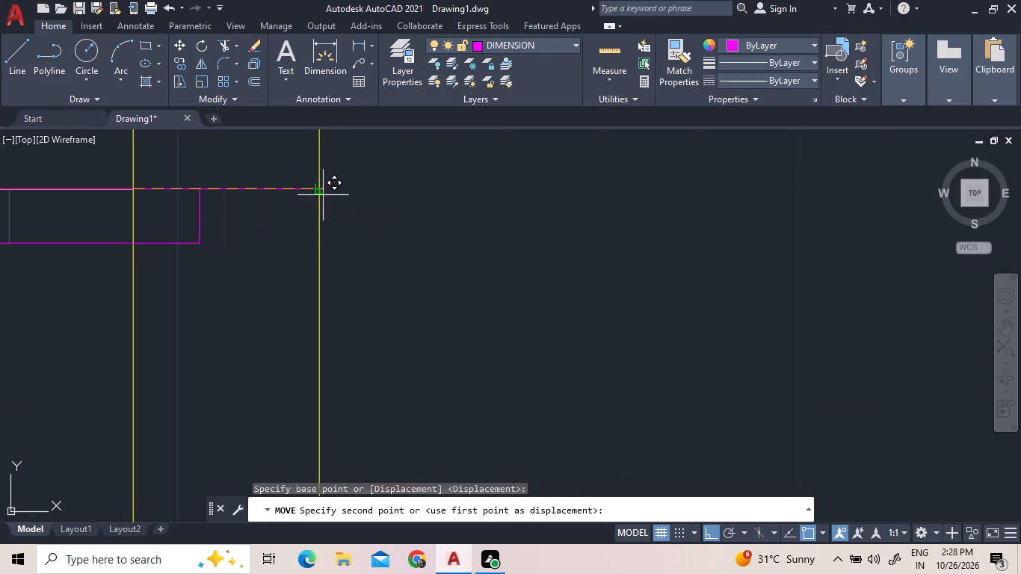
click(322, 191)
Trim both vertical wall lines across the door opening, along with the leftover line at the hinge-side jamb.
scroll(347, 200, down, 4)
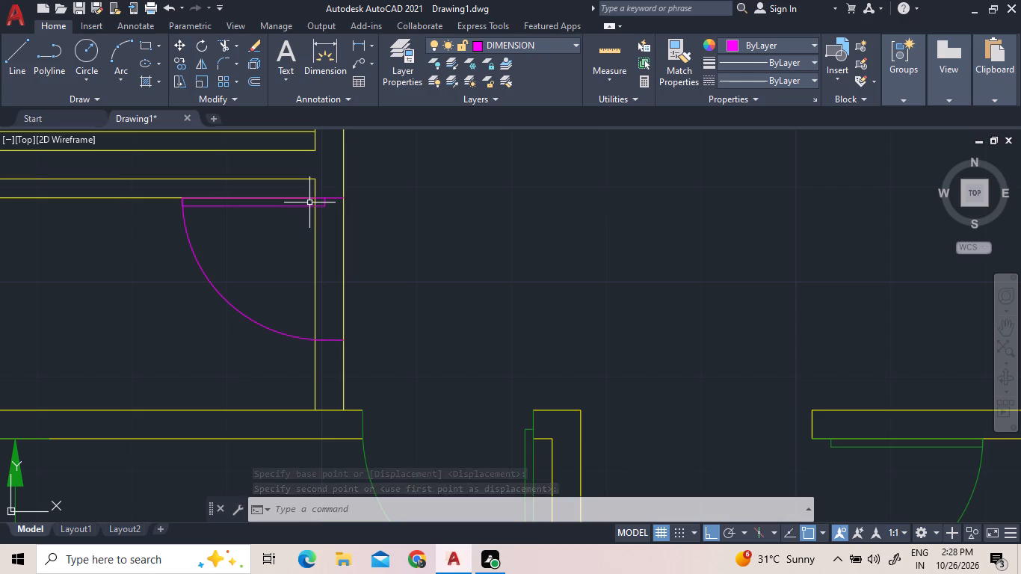
scroll(287, 218, down, 1)
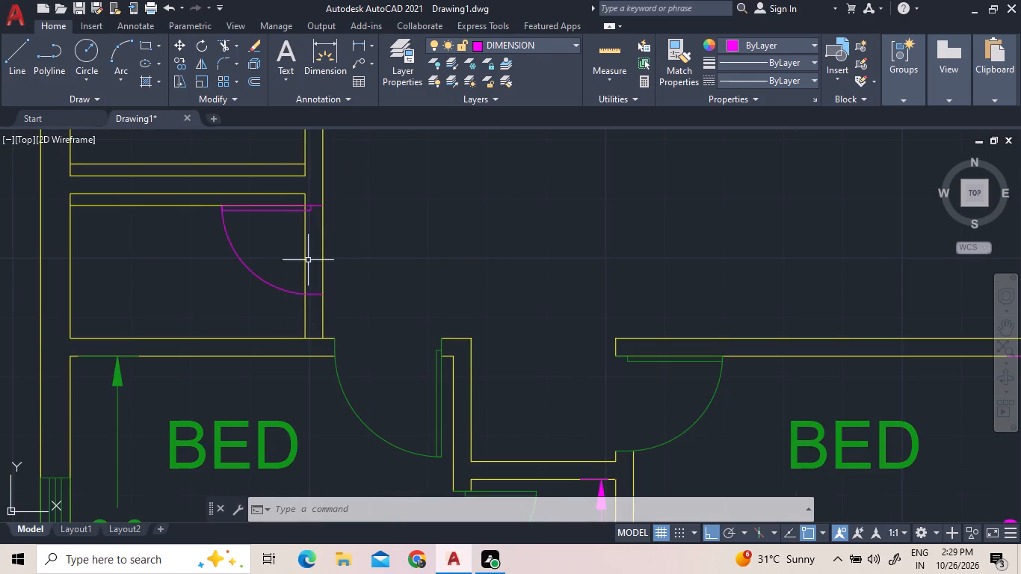
click(231, 51)
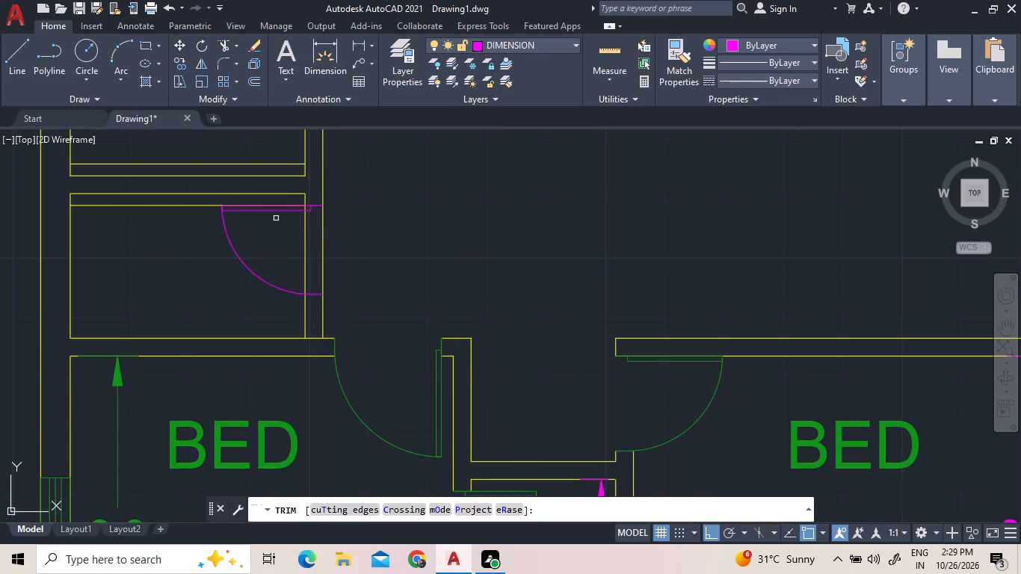
click(294, 246)
click(345, 252)
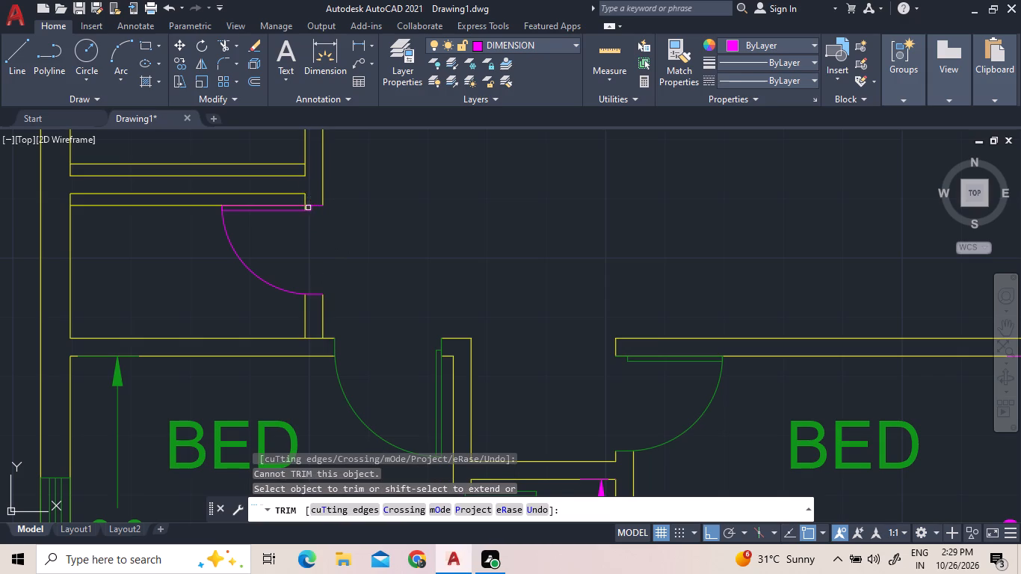
click(308, 208)
click(304, 208)
Trim away the remaining offset line below the lower cross wall, beside the door leaf, and finish trimming.
scroll(334, 250, down, 1)
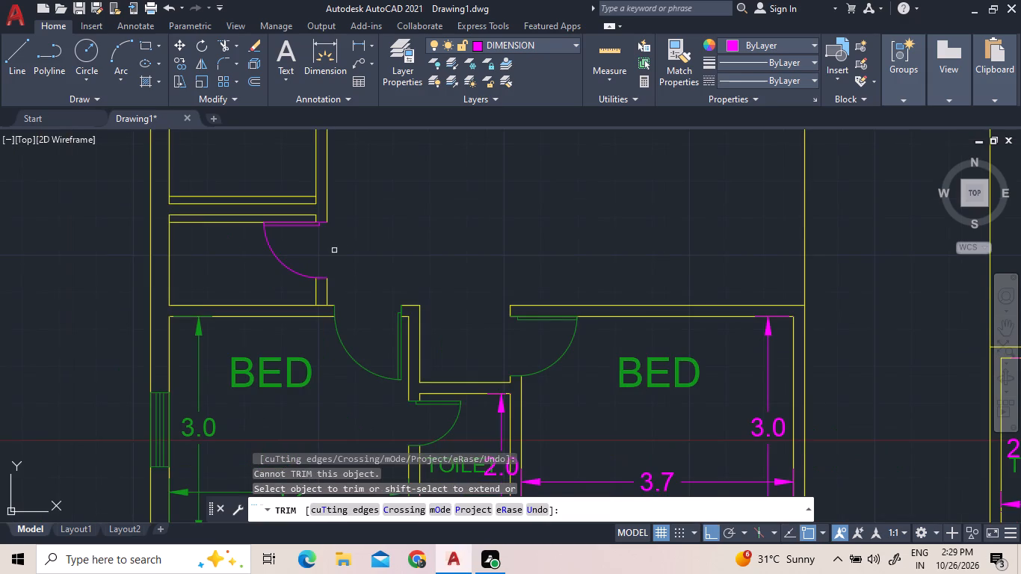
right_click(349, 251)
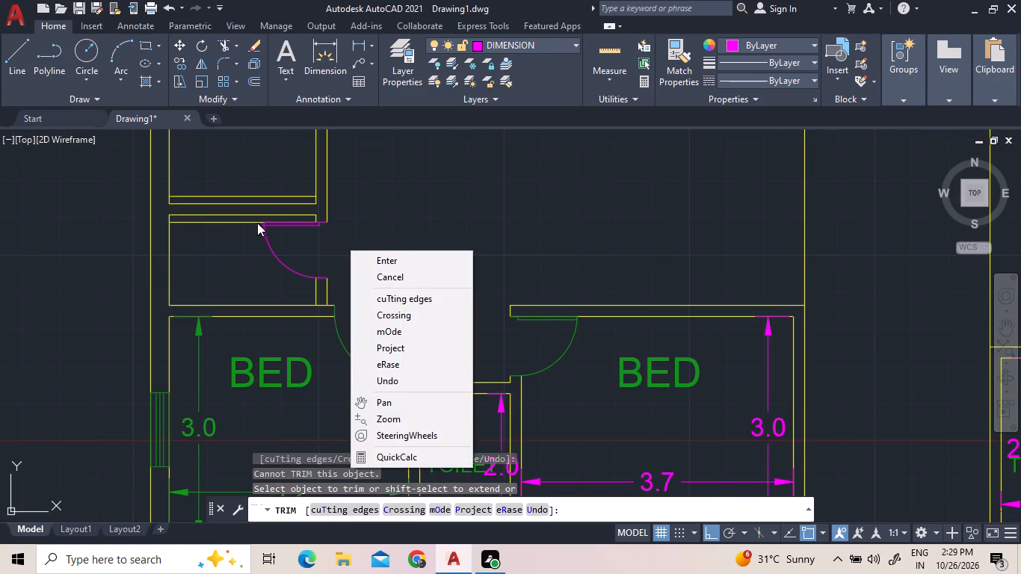
click(252, 217)
click(246, 221)
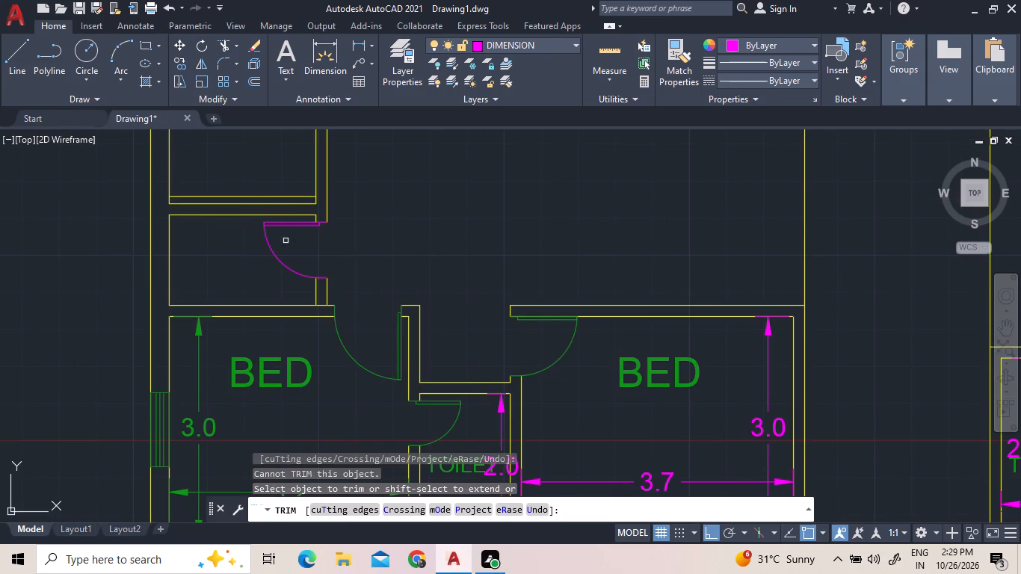
right_click(300, 252)
click(342, 268)
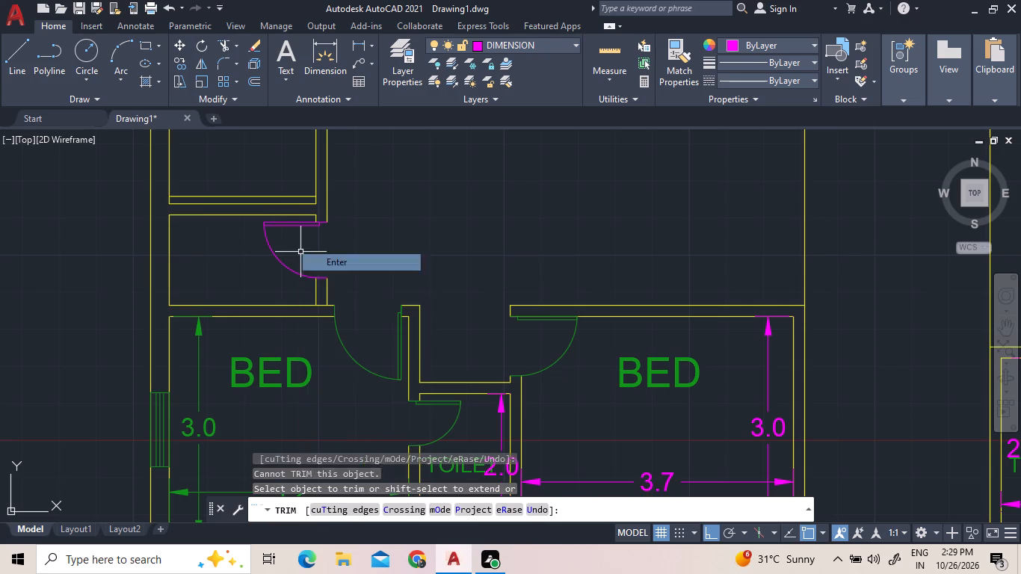
Mirror the magenta door upward about a horizontal line through the middle of the lower cross wall, keeping the original.
click(286, 240)
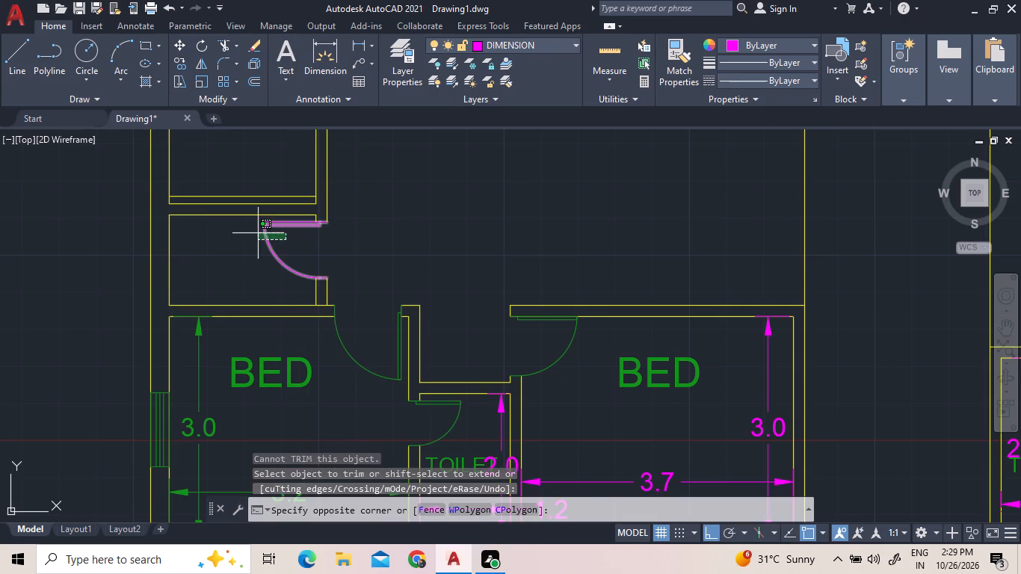
click(261, 230)
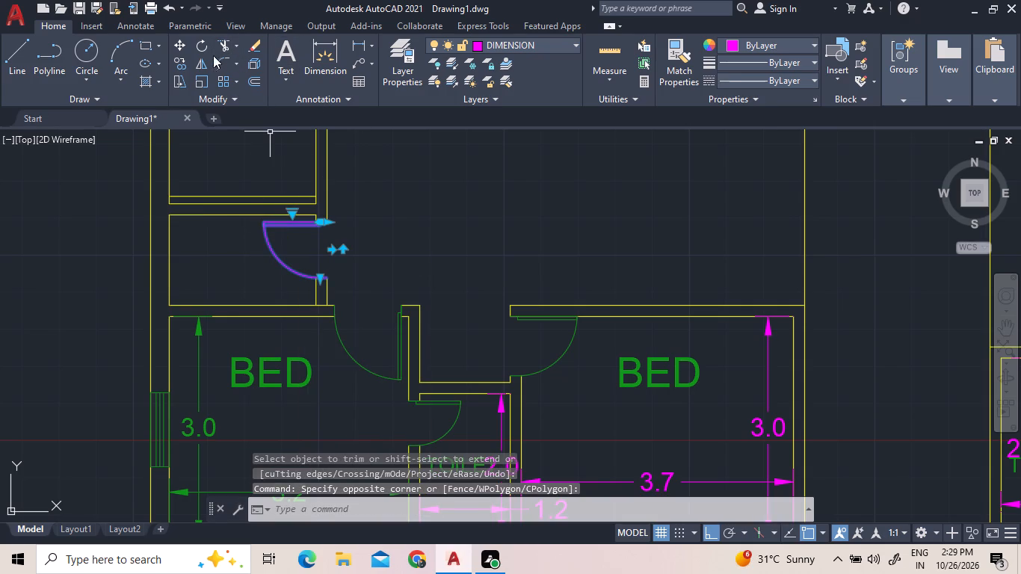
click(200, 57)
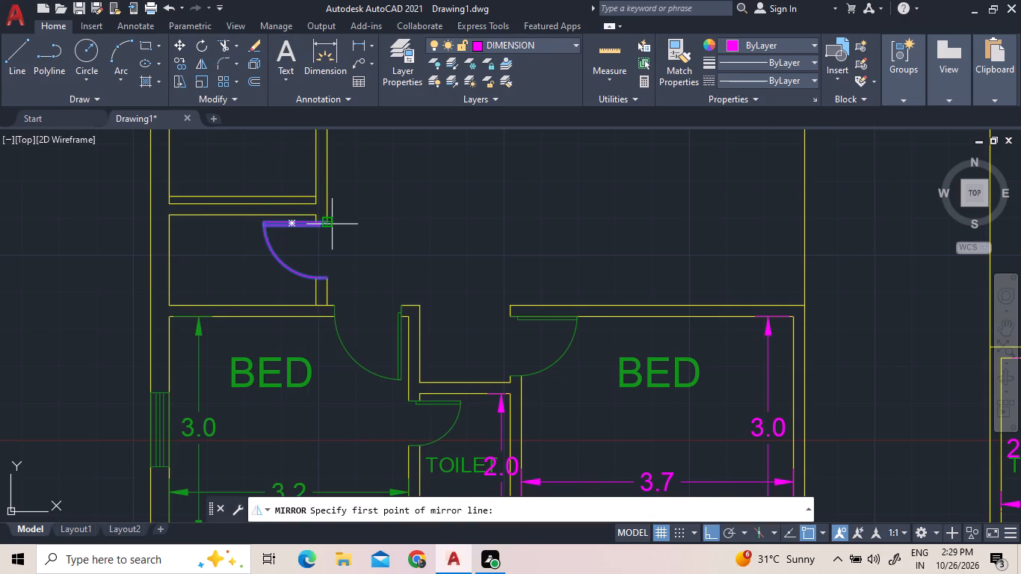
scroll(319, 211, up, 2)
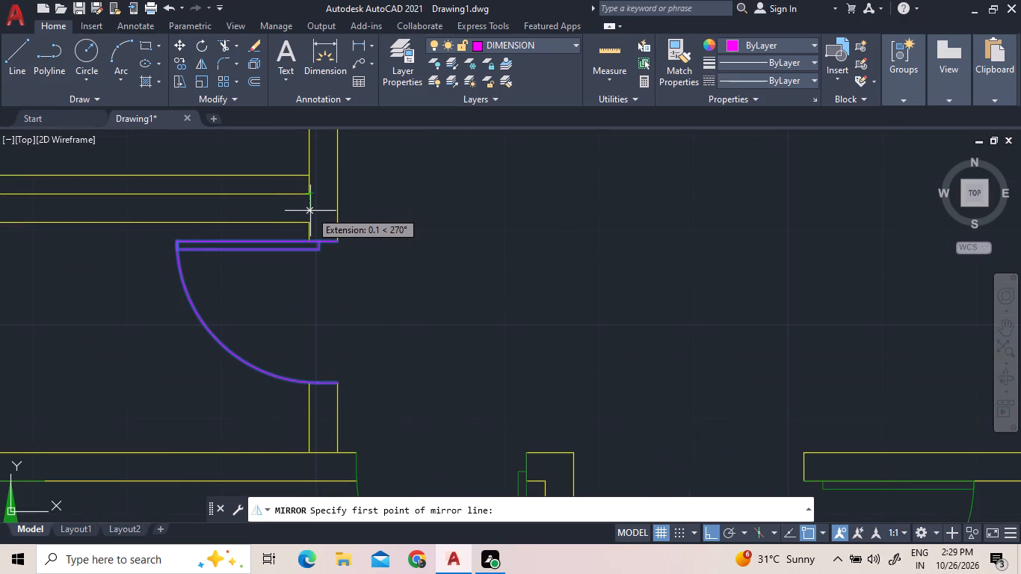
click(310, 211)
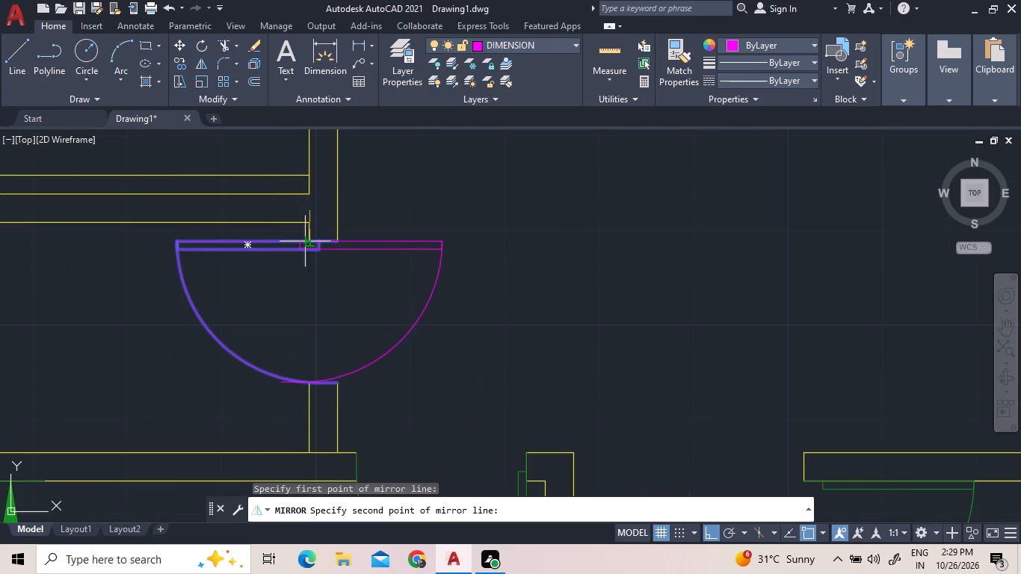
click(306, 209)
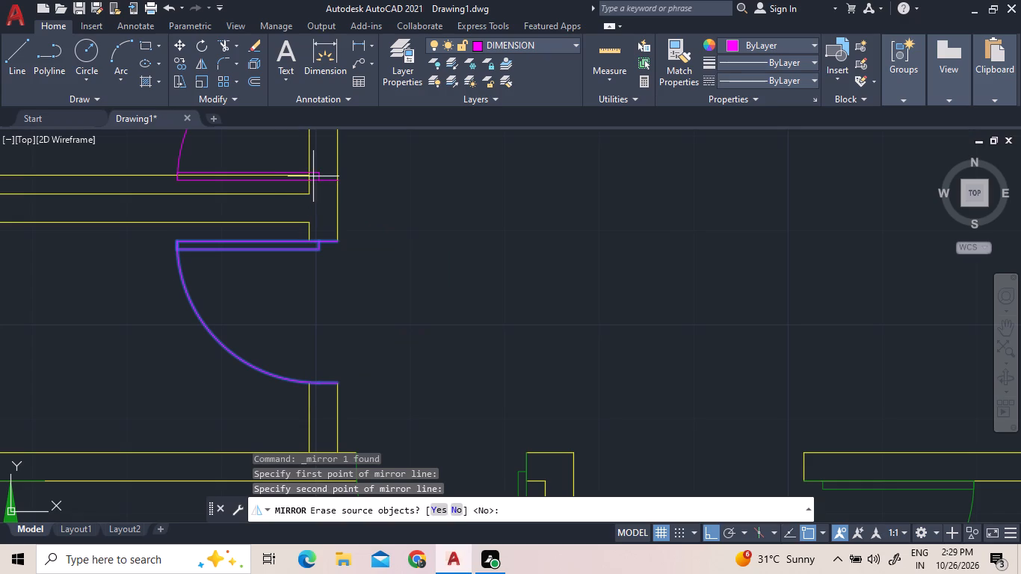
click(456, 507)
Move the mirrored door by its hinge-side corner up the vertical wall's outer face, level with the offset line above the lower cross wall.
click(317, 177)
right_click(361, 197)
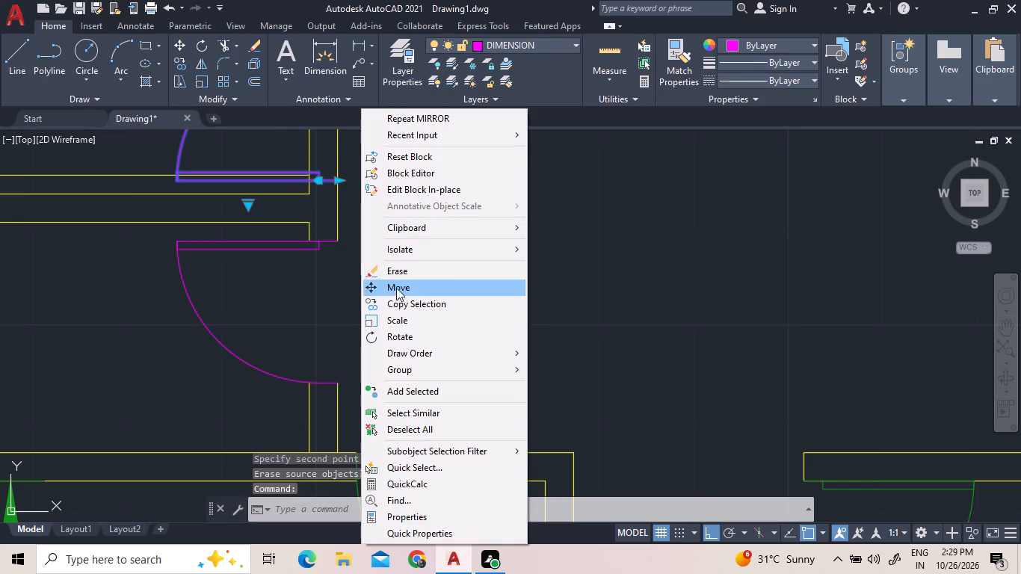
click(386, 280)
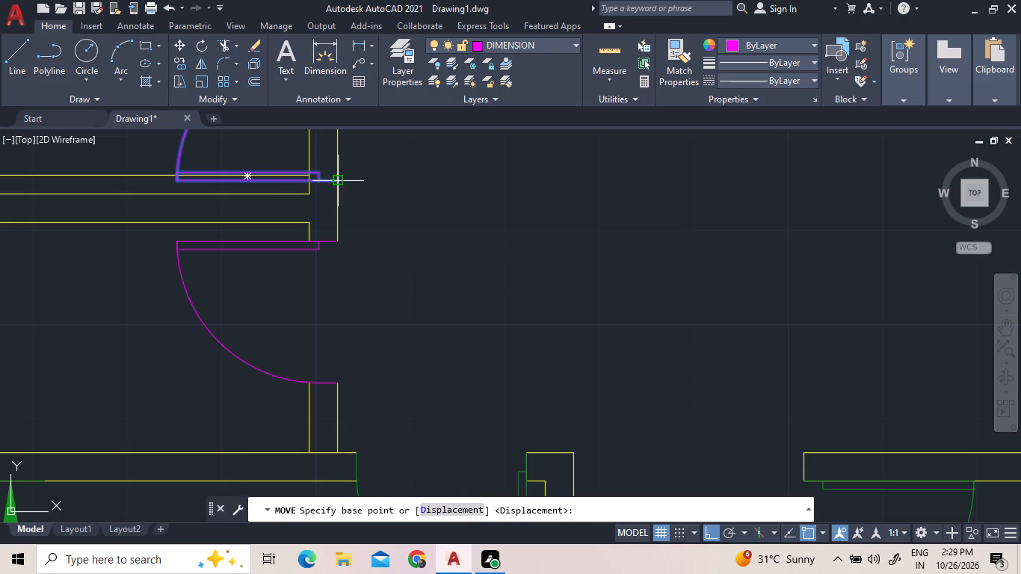
click(335, 179)
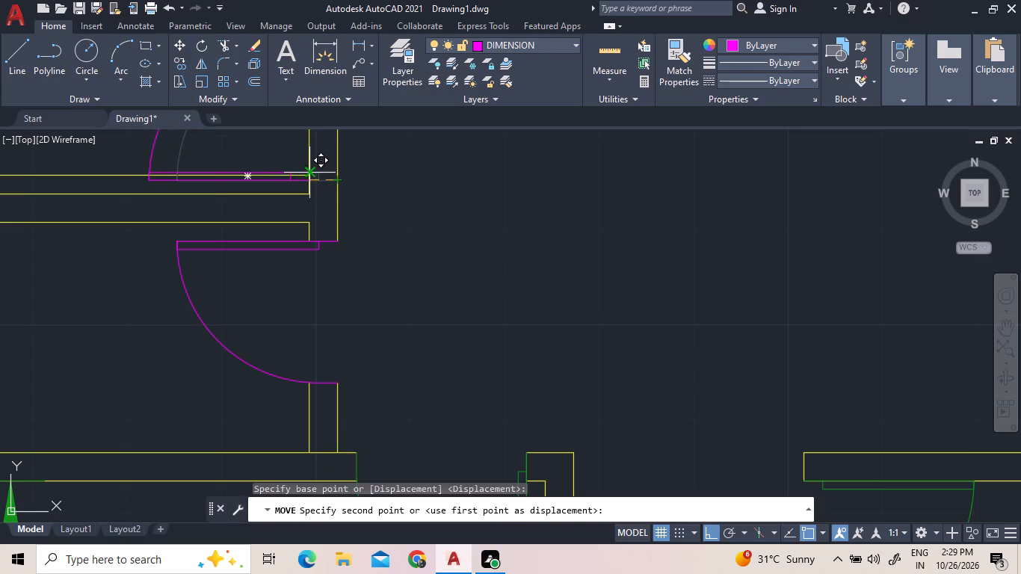
scroll(321, 179, up, 4)
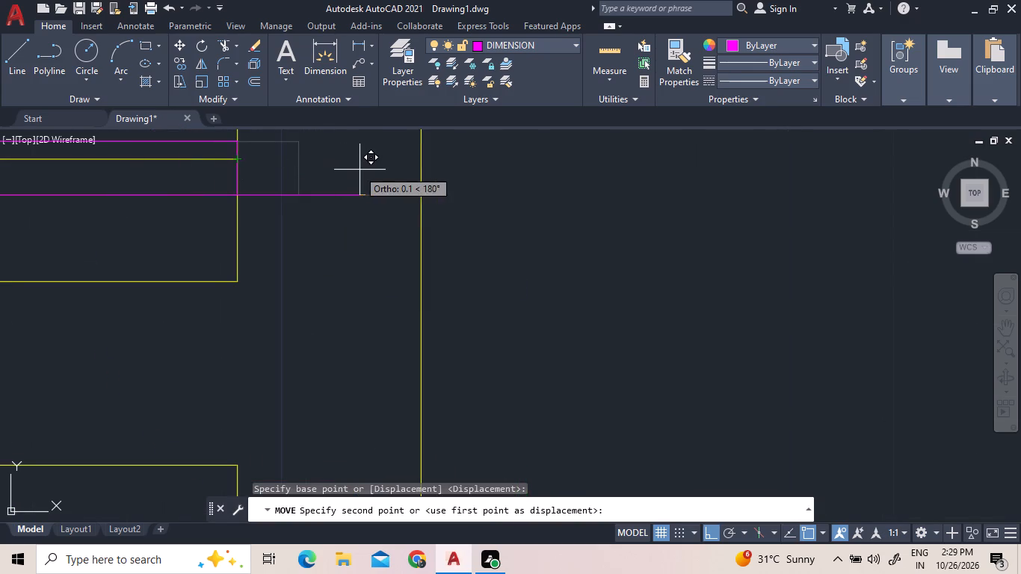
click(419, 158)
Shift the mirrored door down from where it crosses the wall's inner face to the offset line's endpoint, aligning the two exactly.
scroll(247, 144, up, 3)
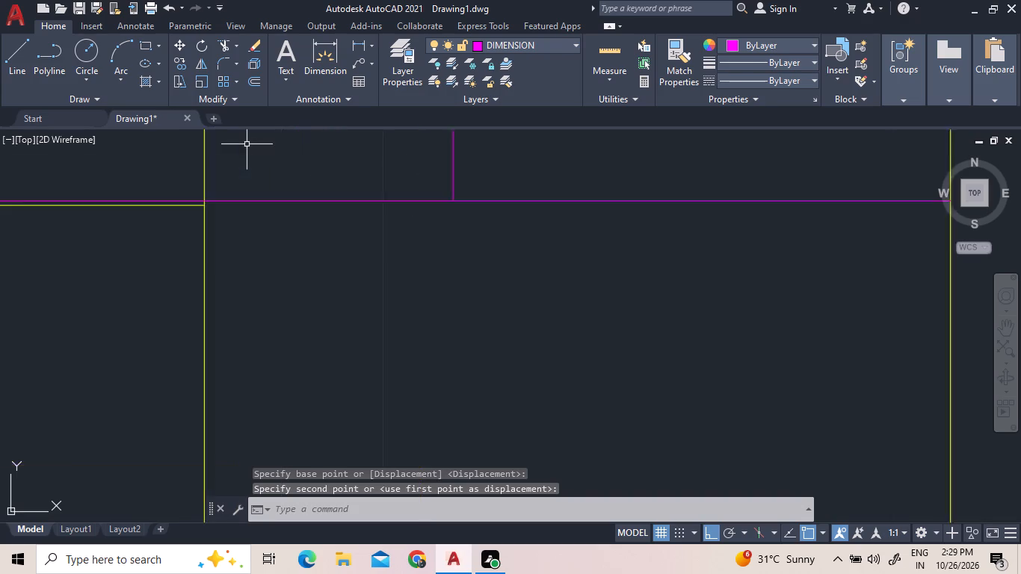
scroll(247, 145, up, 2)
drag(257, 303, 244, 267)
click(235, 247)
right_click(204, 246)
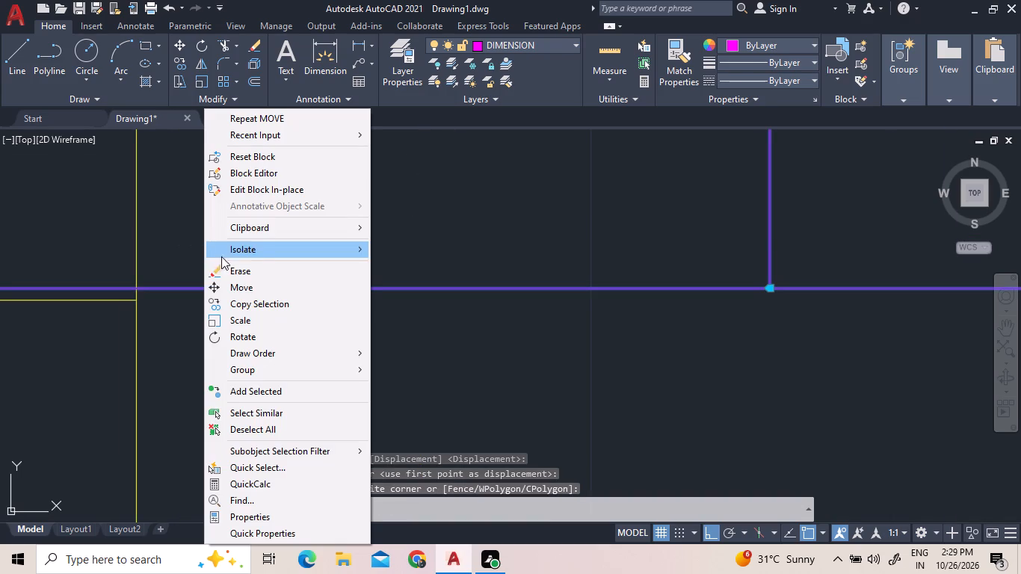
click(246, 282)
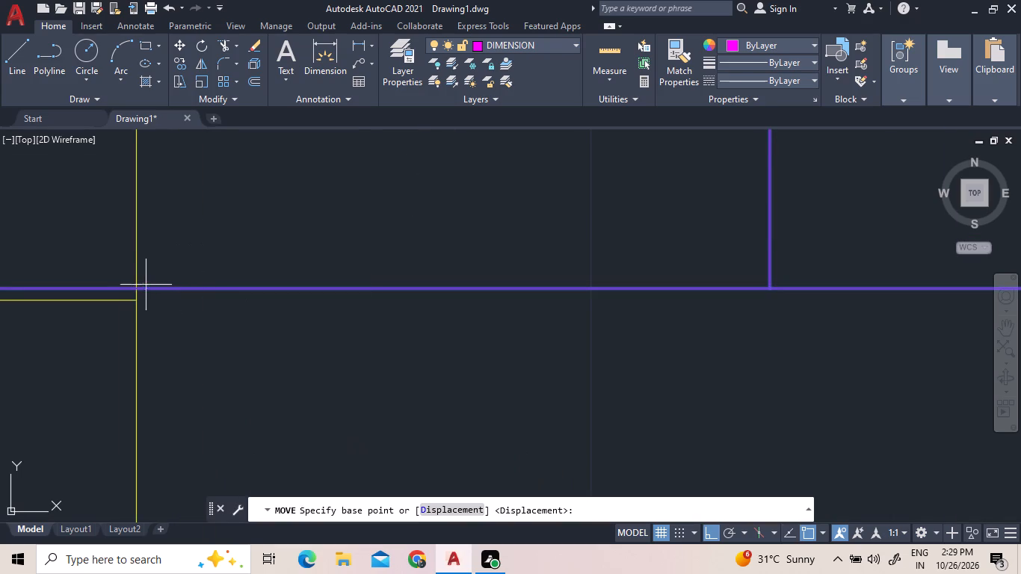
click(134, 286)
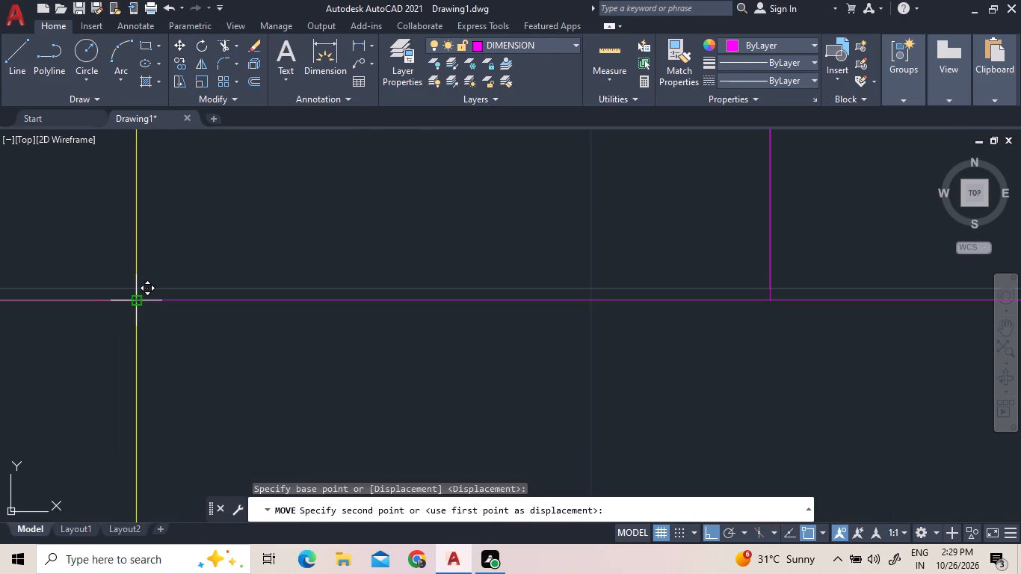
click(135, 301)
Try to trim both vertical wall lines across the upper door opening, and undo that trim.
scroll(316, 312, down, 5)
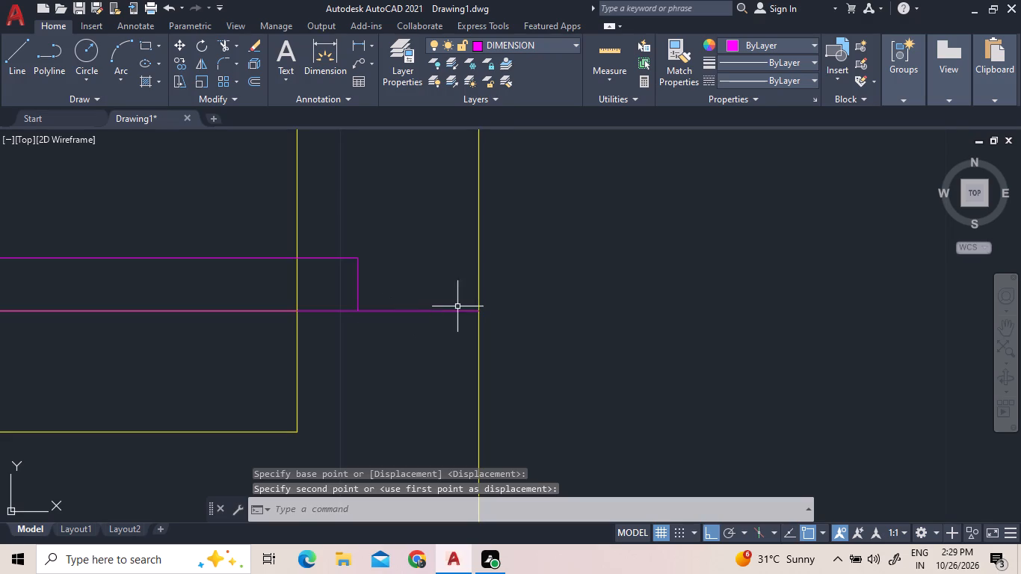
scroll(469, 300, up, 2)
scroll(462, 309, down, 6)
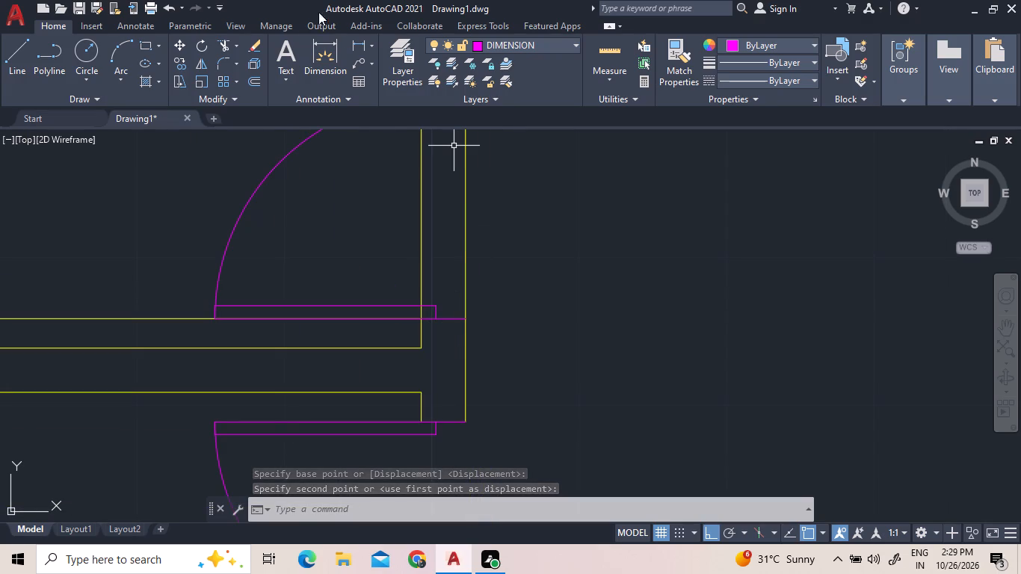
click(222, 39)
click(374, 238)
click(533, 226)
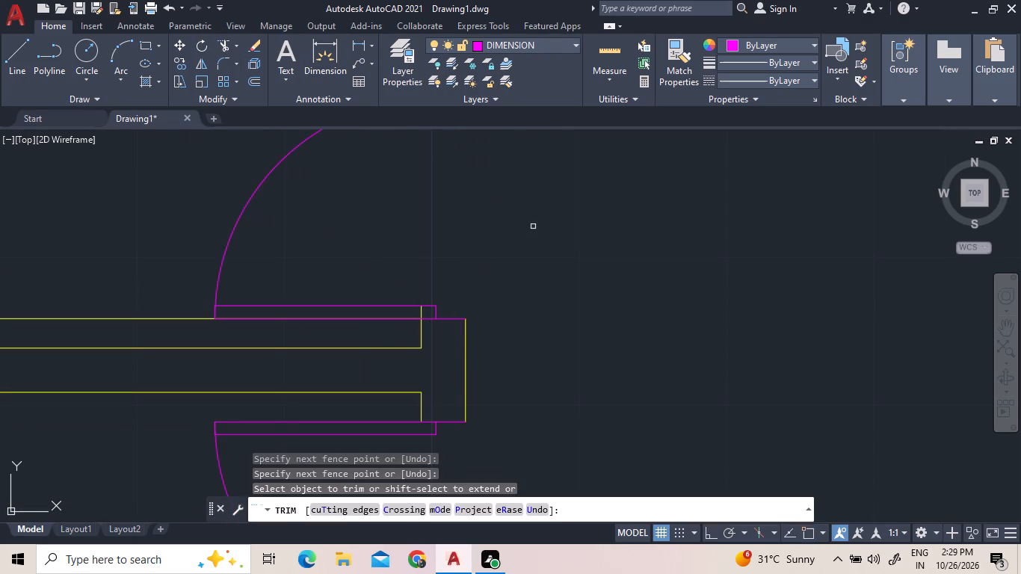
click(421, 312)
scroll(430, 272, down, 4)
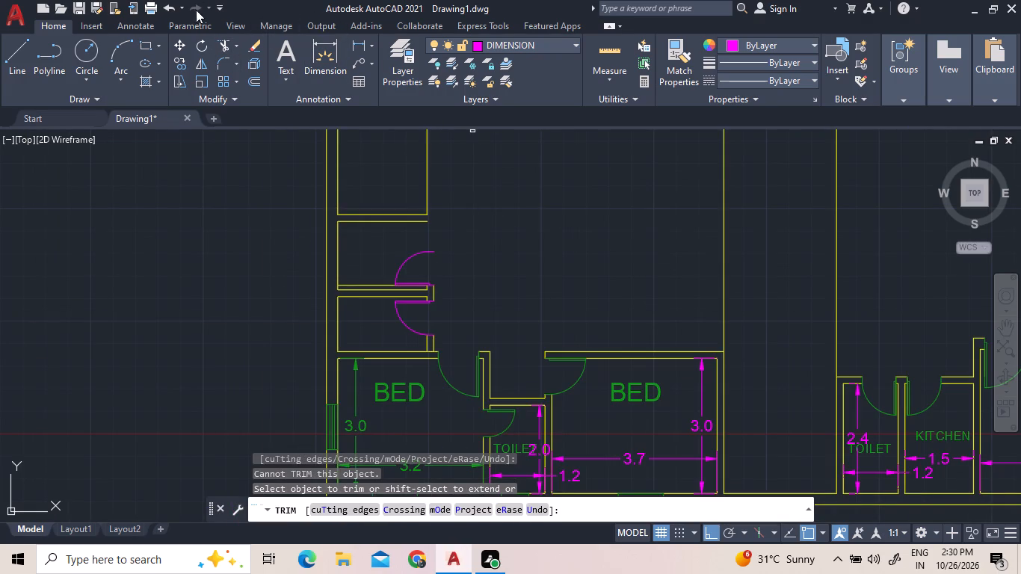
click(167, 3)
Trim both vertical wall lines across the upper door's opening, along with the leftover line at its hinge-side jamb.
scroll(681, 377, down, 5)
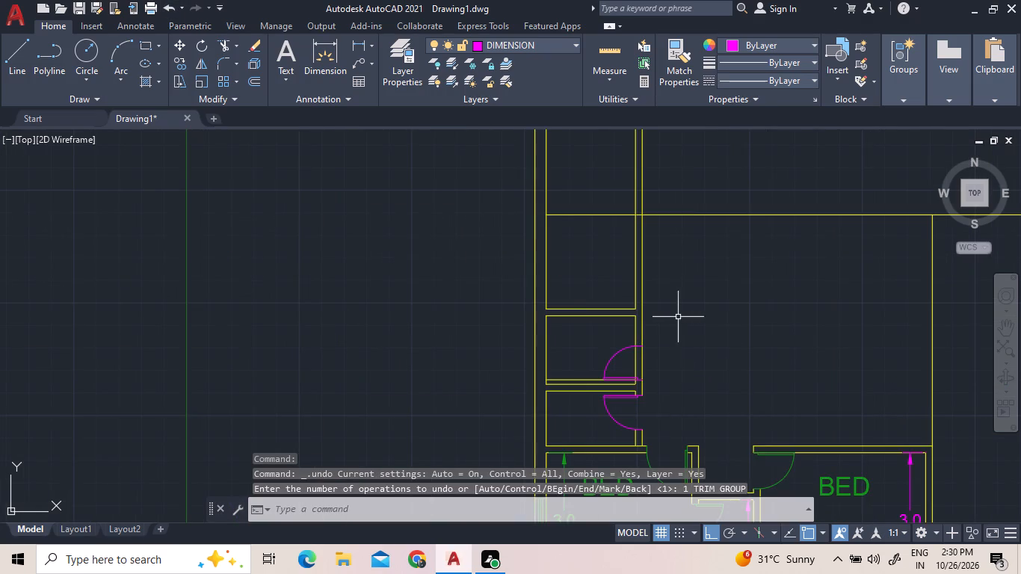
scroll(680, 325, up, 1)
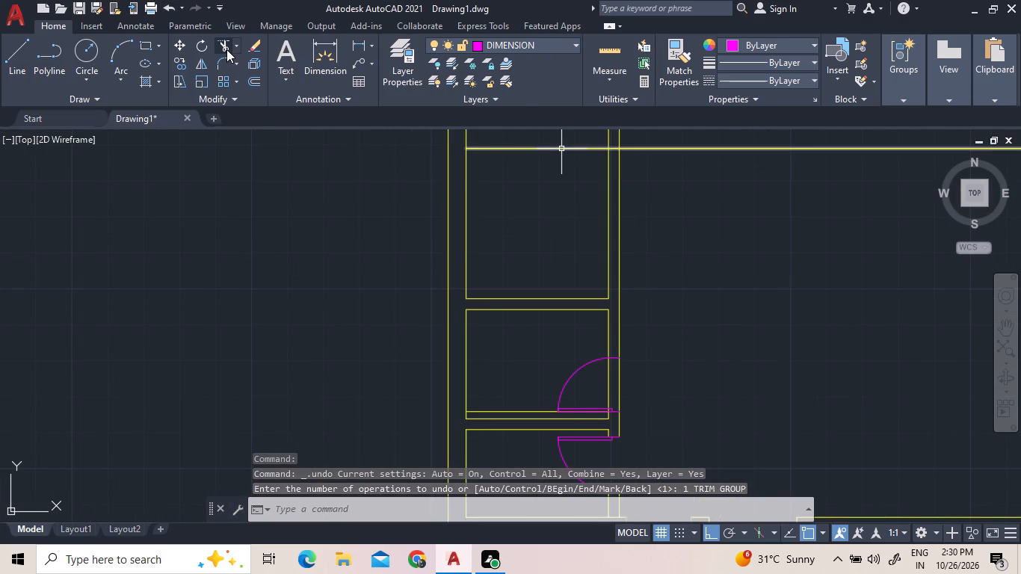
click(226, 49)
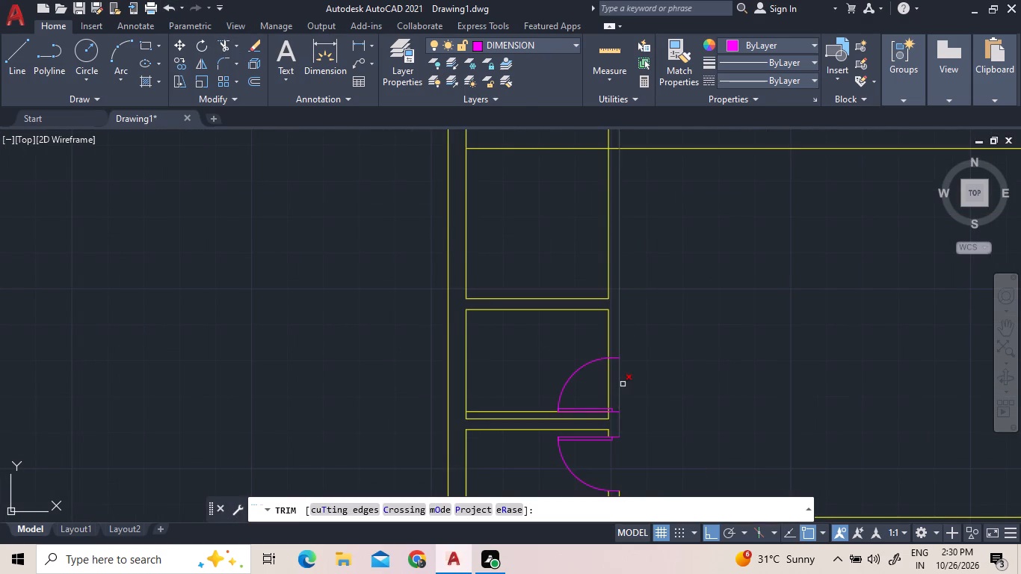
click(617, 382)
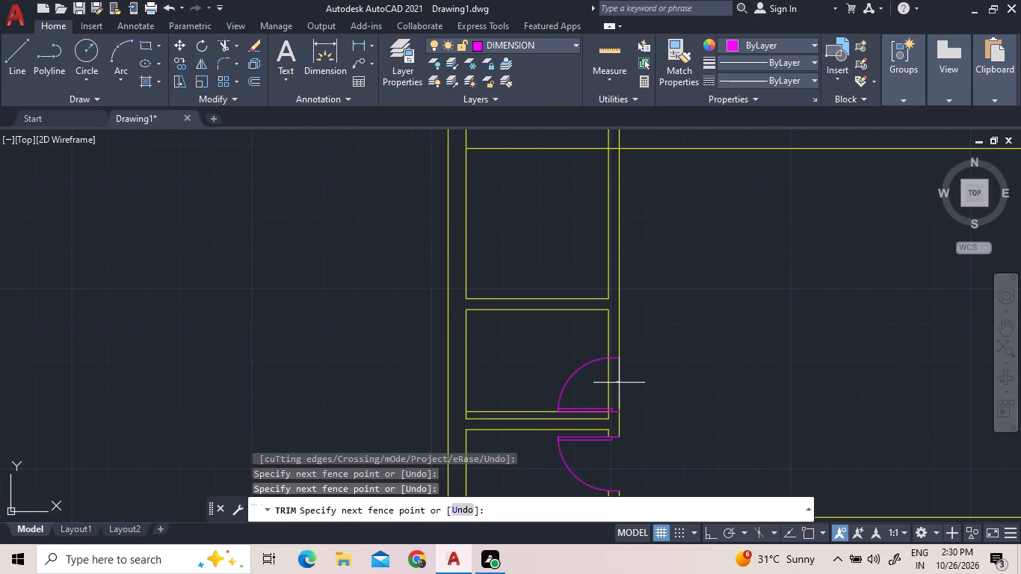
click(623, 385)
click(606, 382)
click(614, 386)
click(608, 411)
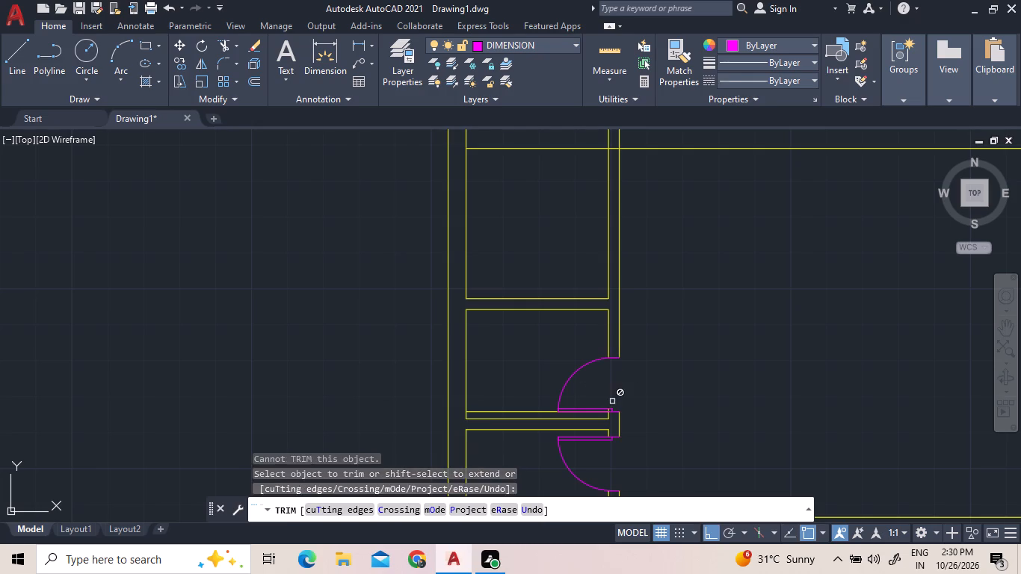
scroll(608, 412, up, 5)
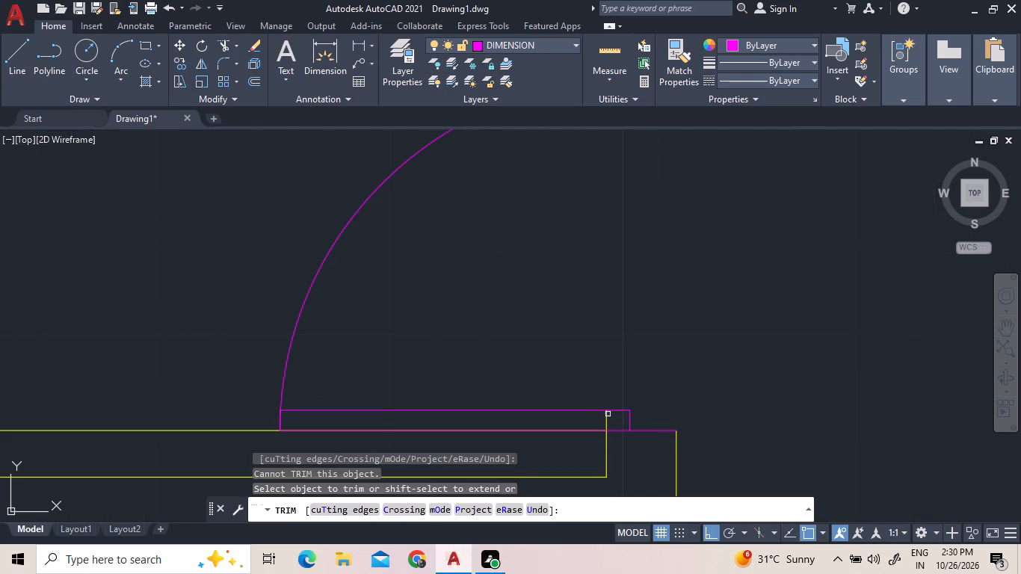
click(608, 414)
Trim away the remaining offset line above the lower cross wall, beside the upper door leaf, and finish trimming.
scroll(575, 336, down, 3)
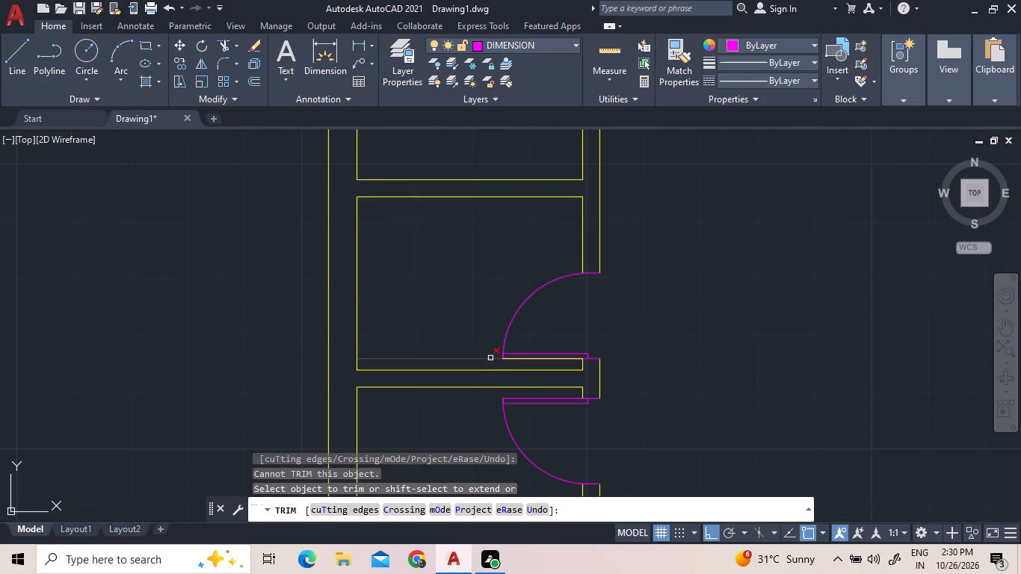
click(490, 358)
right_click(387, 253)
click(407, 265)
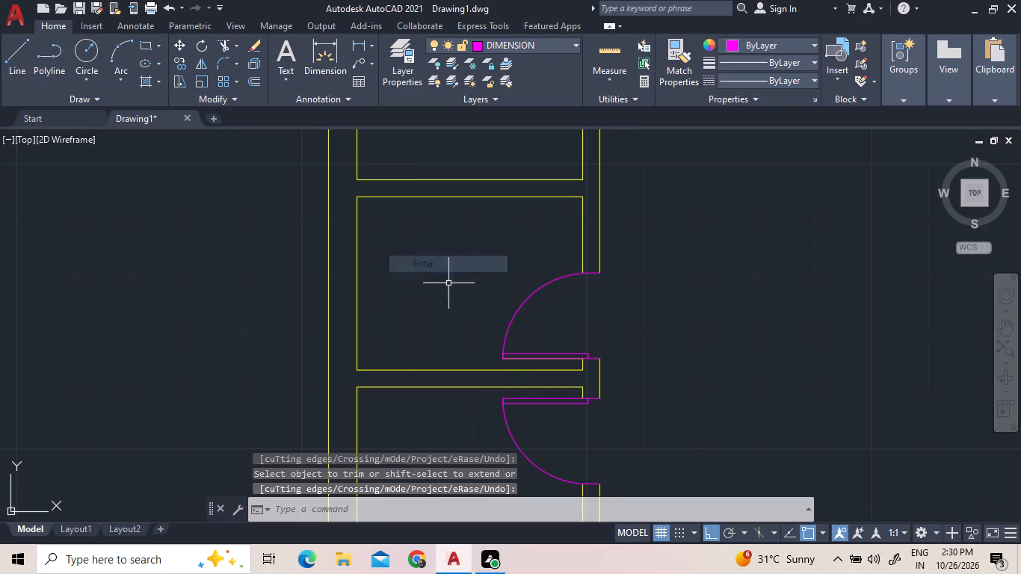
Try to layer-match the two new doors above the left bedroom, and make Defpoints the current layer.
scroll(469, 280, down, 1)
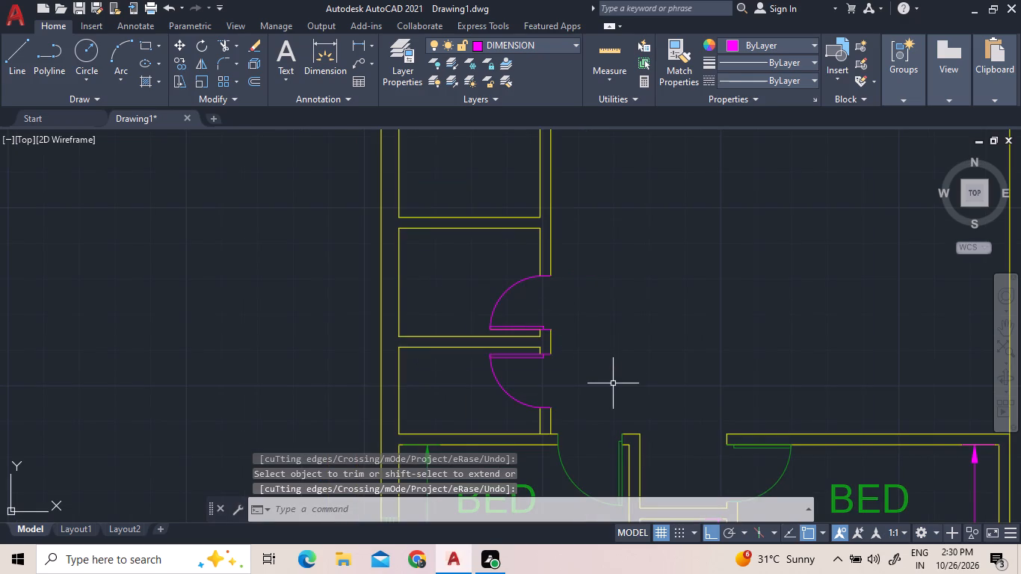
middle_drag(598, 365, 427, 352)
click(331, 363)
click(277, 363)
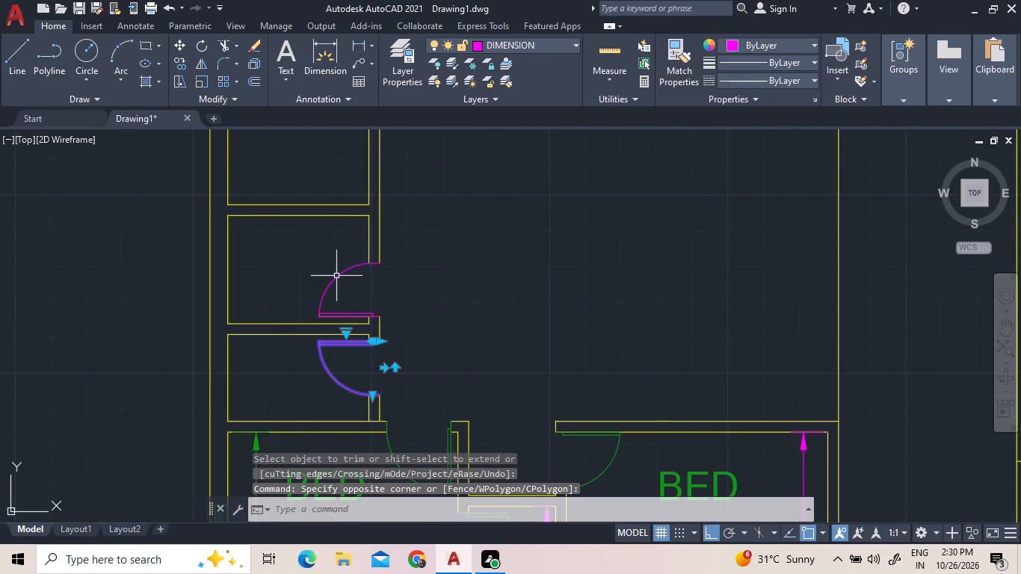
click(338, 271)
click(360, 297)
drag(363, 296, 354, 286)
click(333, 277)
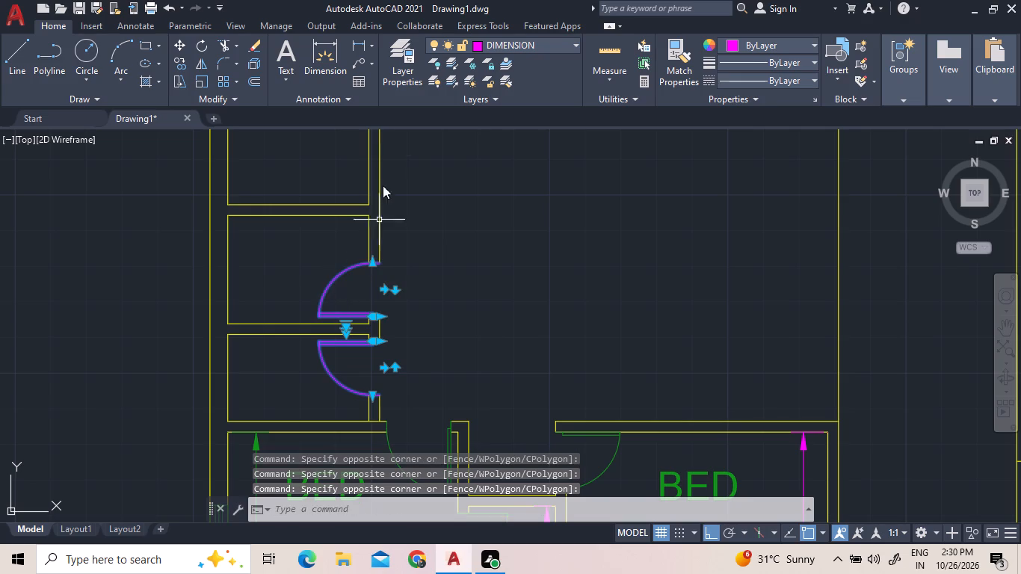
click(489, 37)
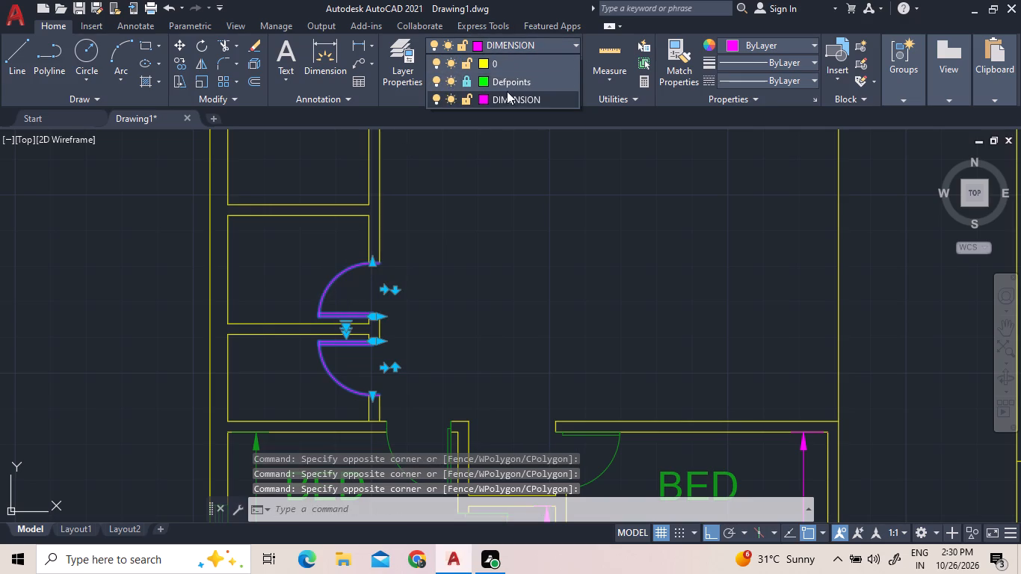
click(506, 91)
click(499, 80)
click(489, 44)
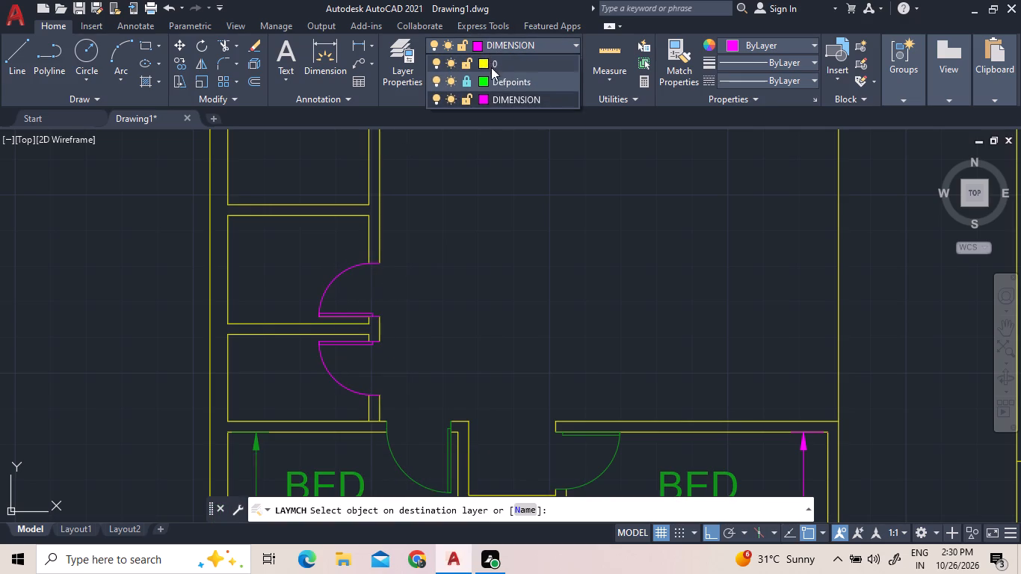
click(491, 85)
click(347, 274)
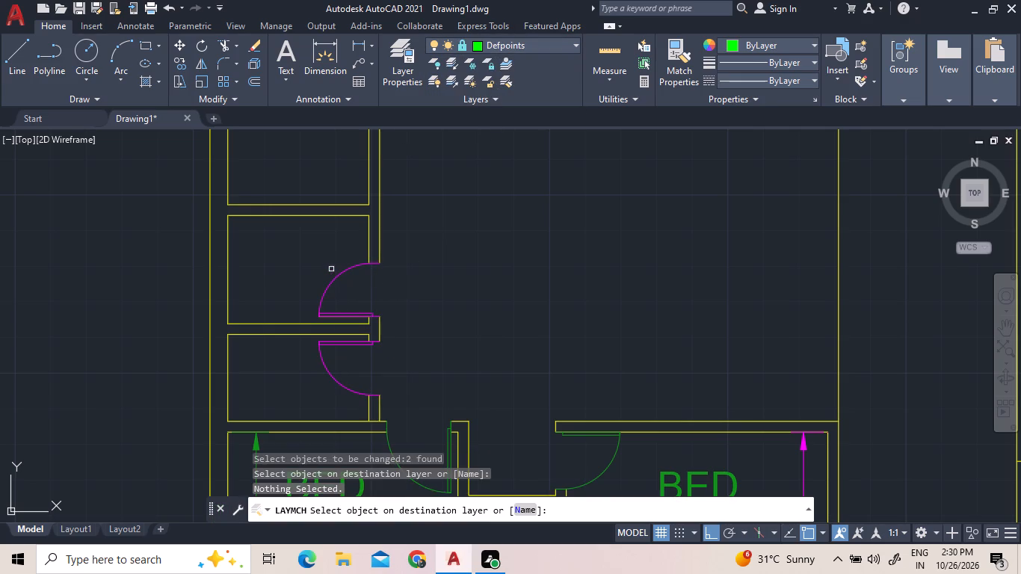
click(367, 382)
right_click(303, 370)
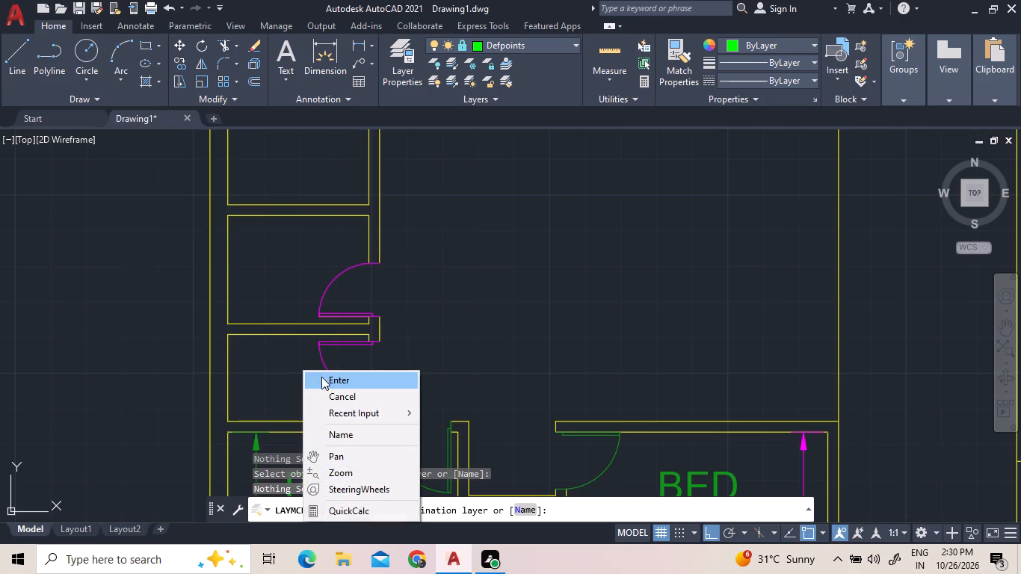
click(321, 377)
key(Escape)
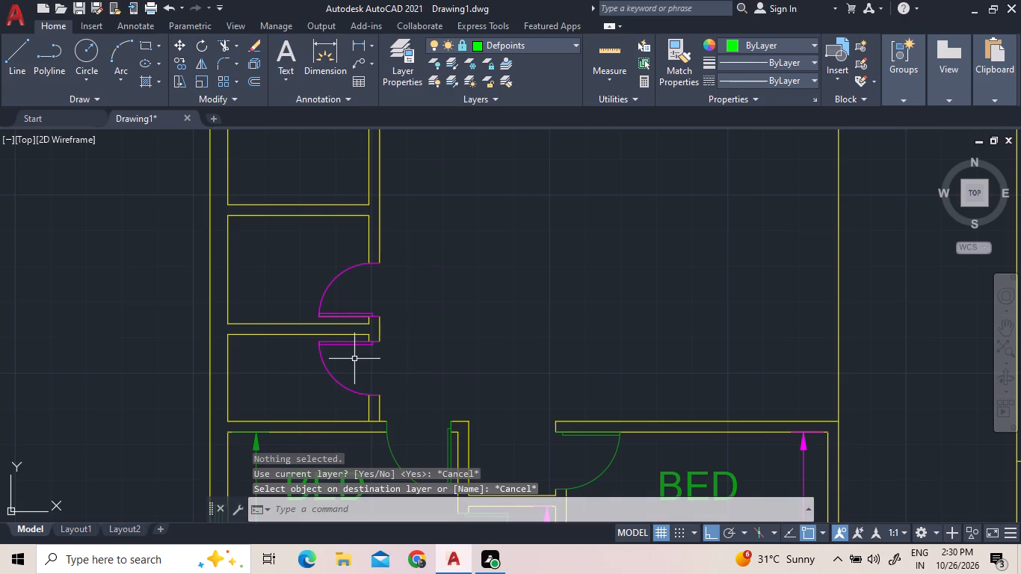
Move both new doors above the left bedroom from the DIMENSION layer to the Defpoints layer and clear the selection.
click(354, 359)
click(308, 361)
click(330, 287)
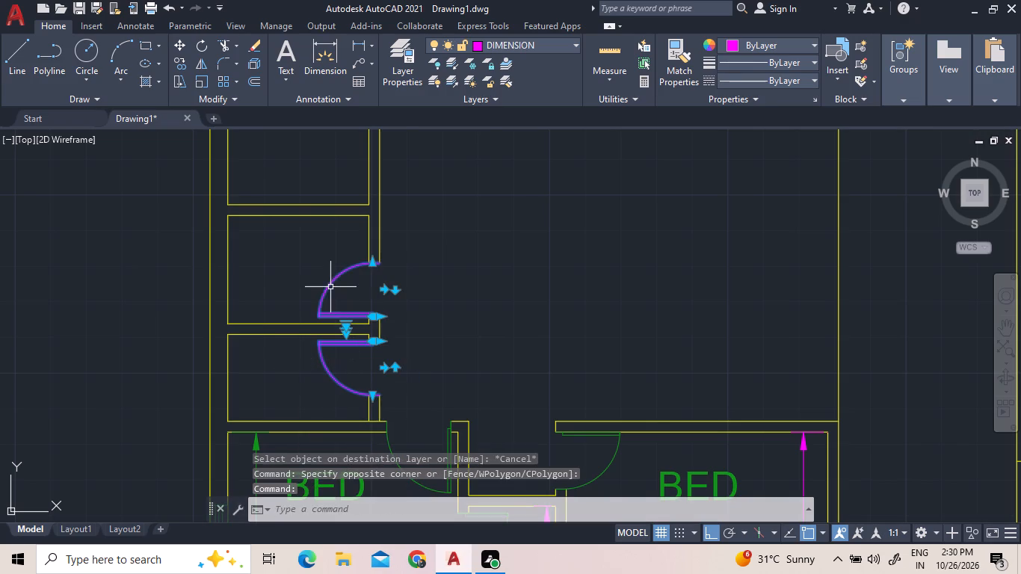
click(523, 40)
click(522, 88)
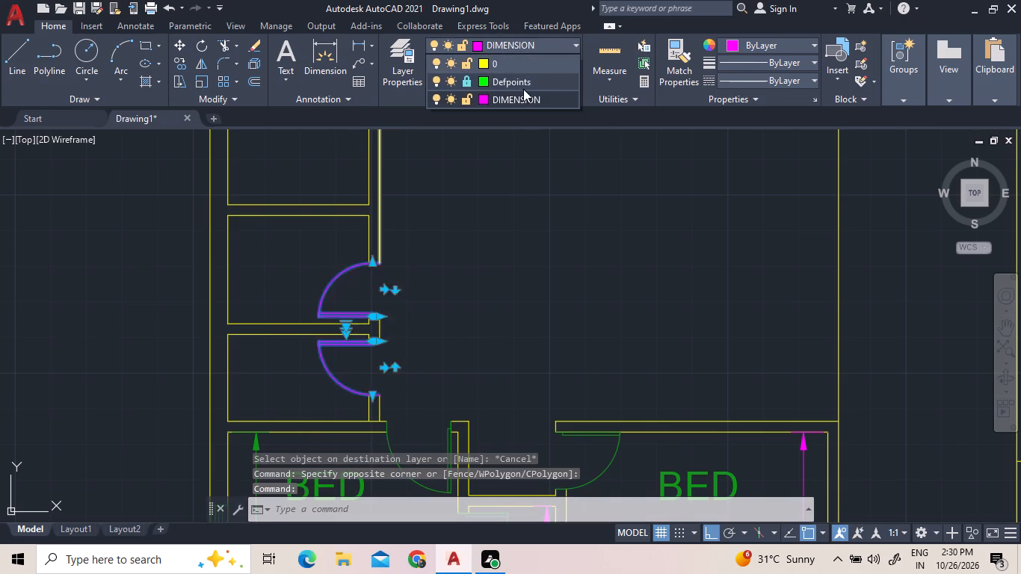
right_click(495, 295)
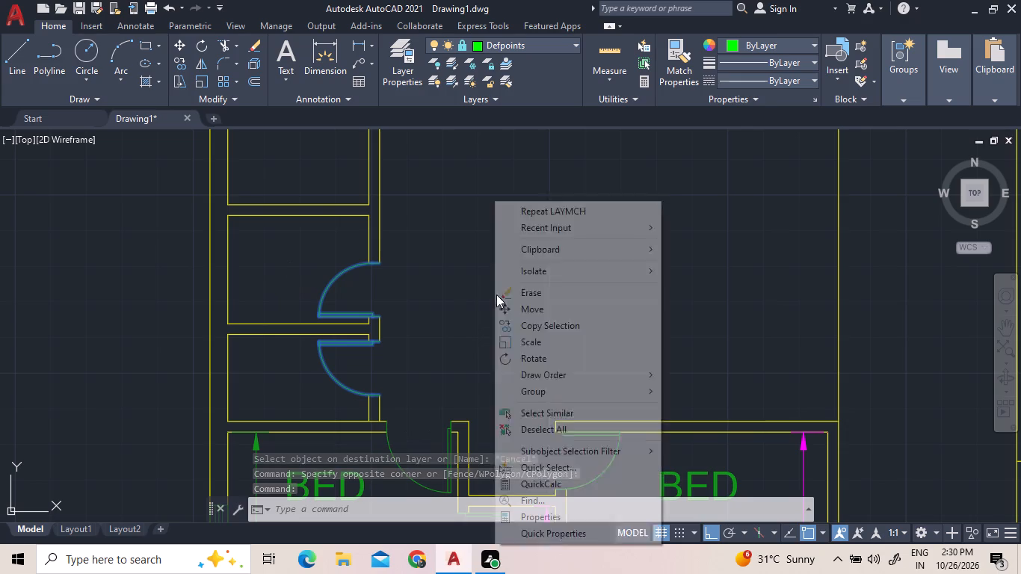
click(448, 170)
right_click(445, 168)
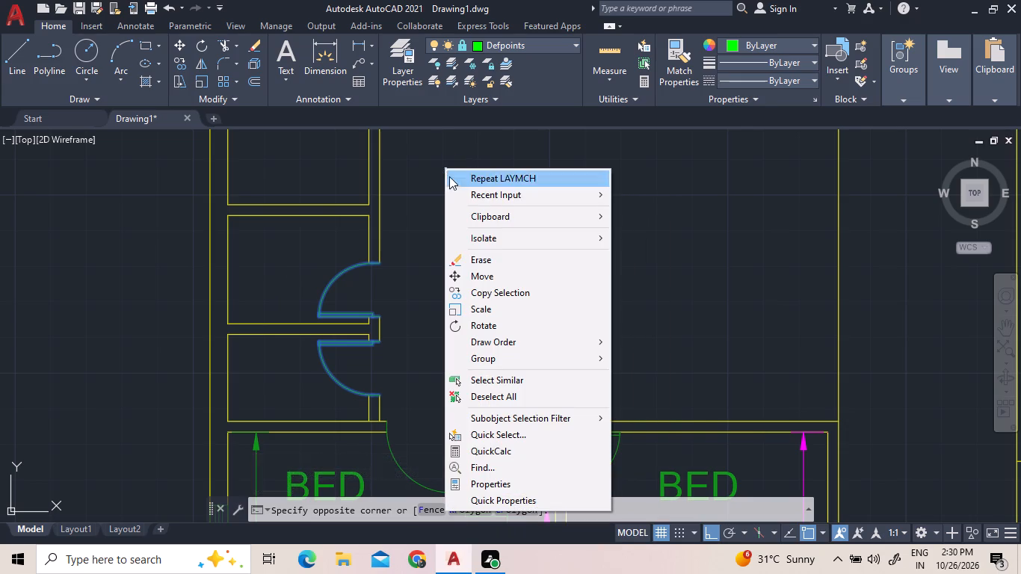
click(489, 392)
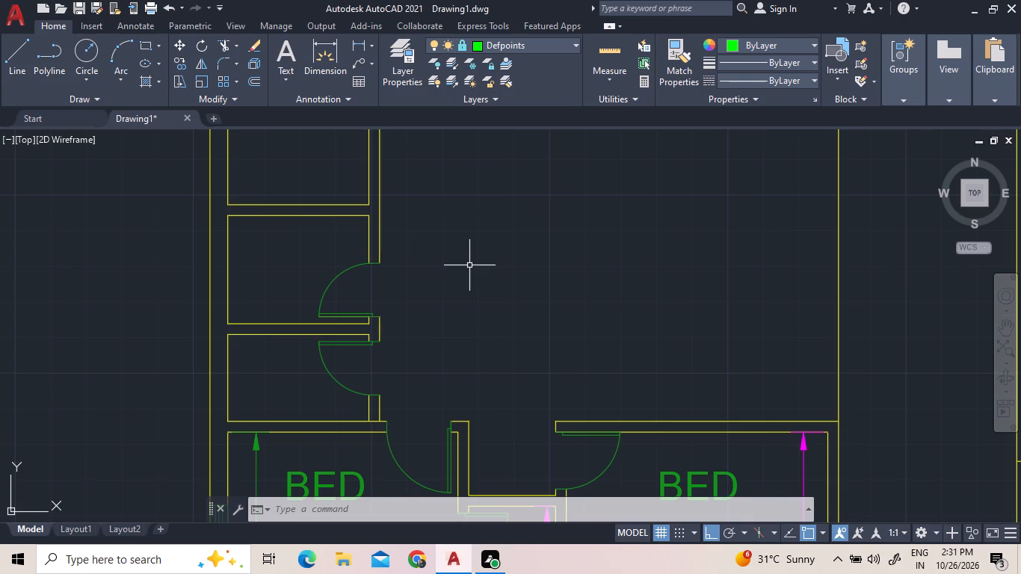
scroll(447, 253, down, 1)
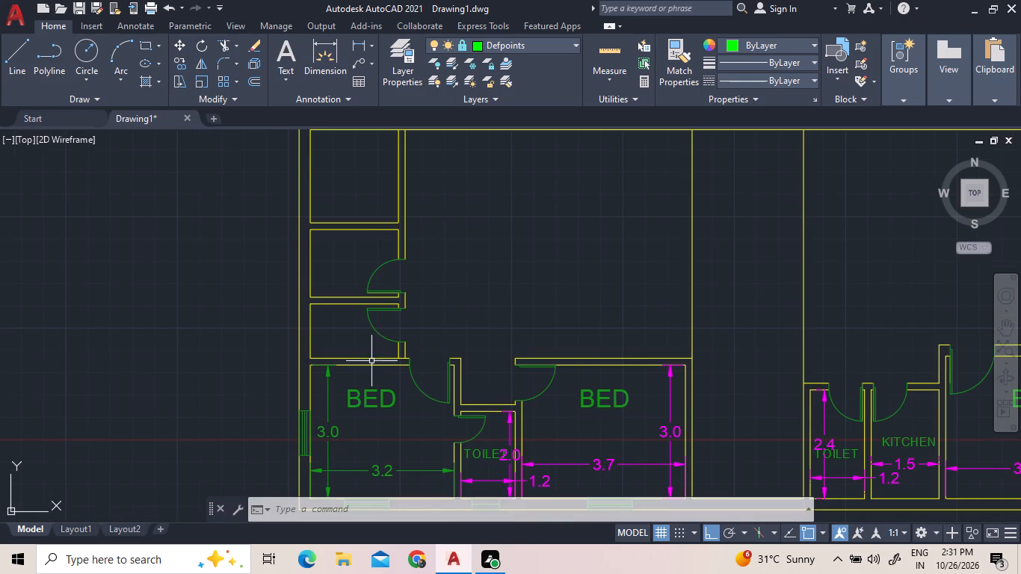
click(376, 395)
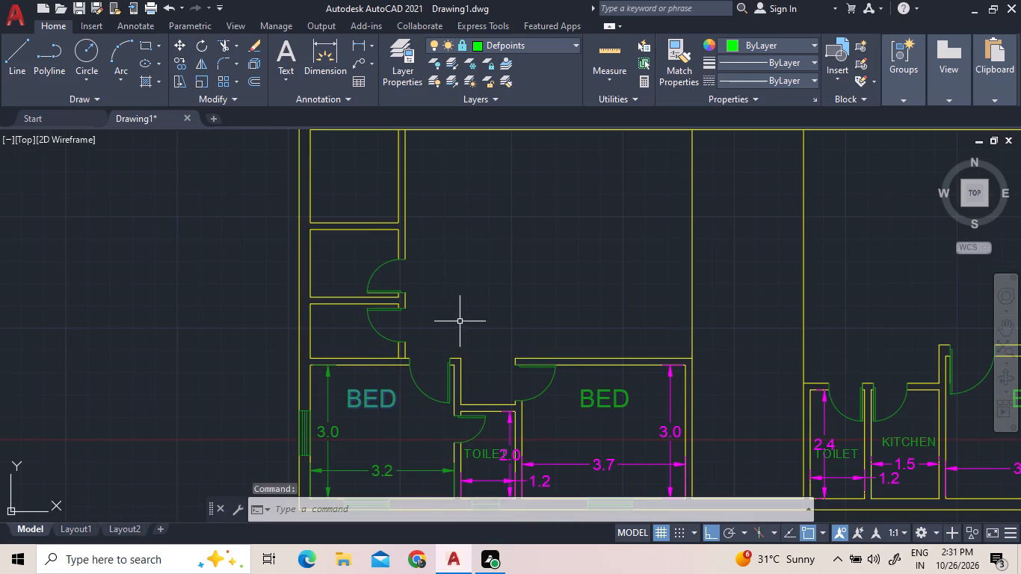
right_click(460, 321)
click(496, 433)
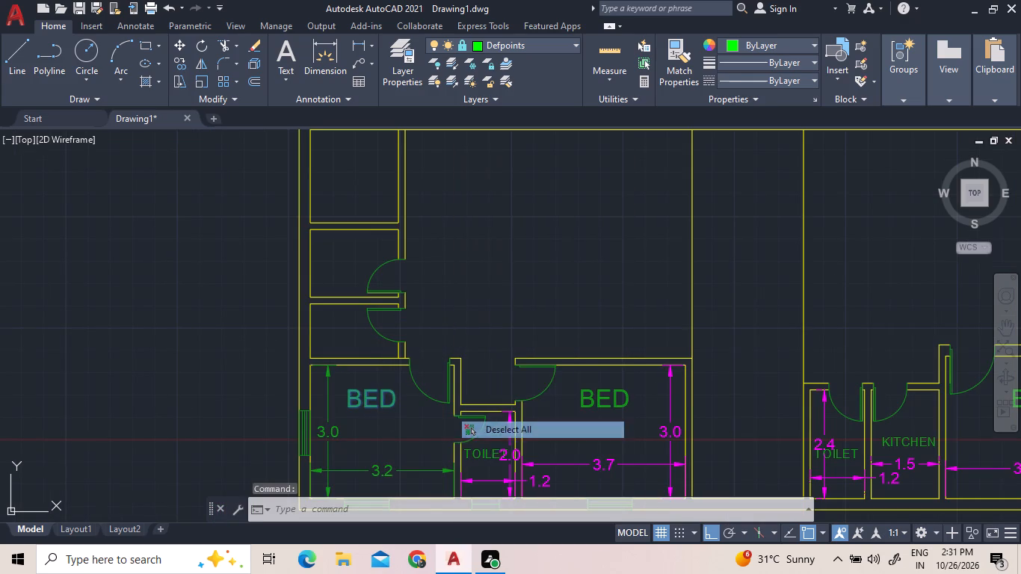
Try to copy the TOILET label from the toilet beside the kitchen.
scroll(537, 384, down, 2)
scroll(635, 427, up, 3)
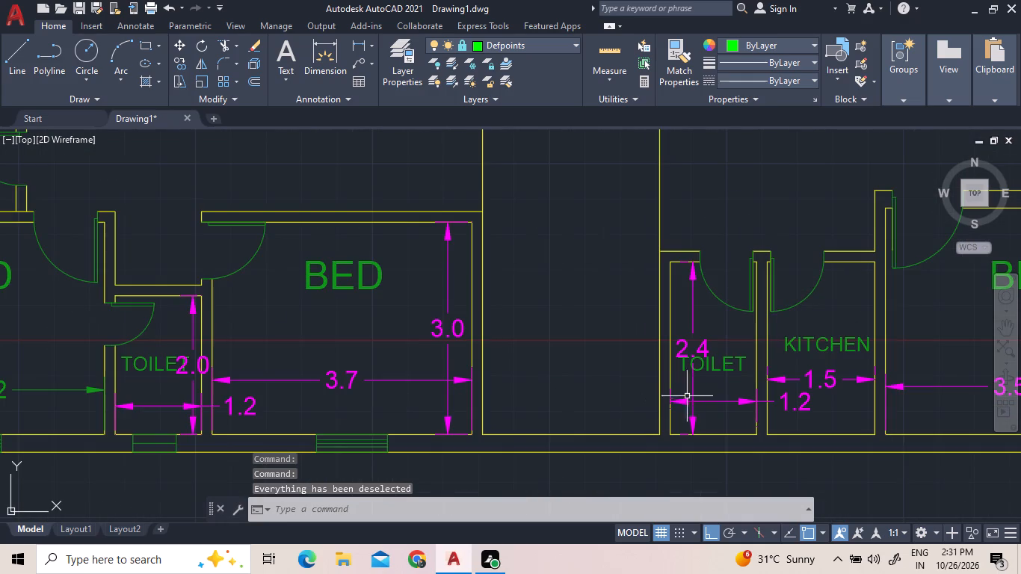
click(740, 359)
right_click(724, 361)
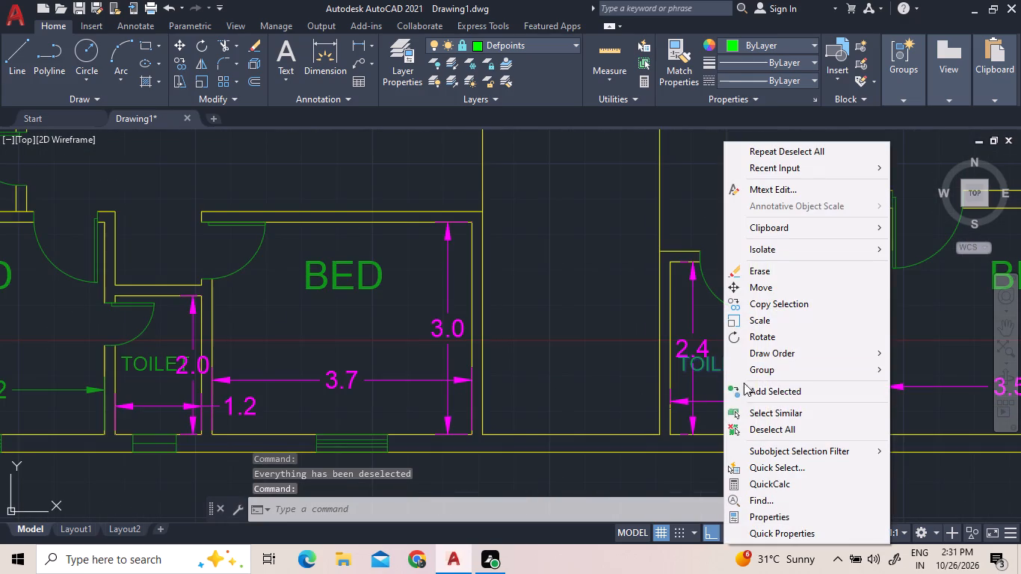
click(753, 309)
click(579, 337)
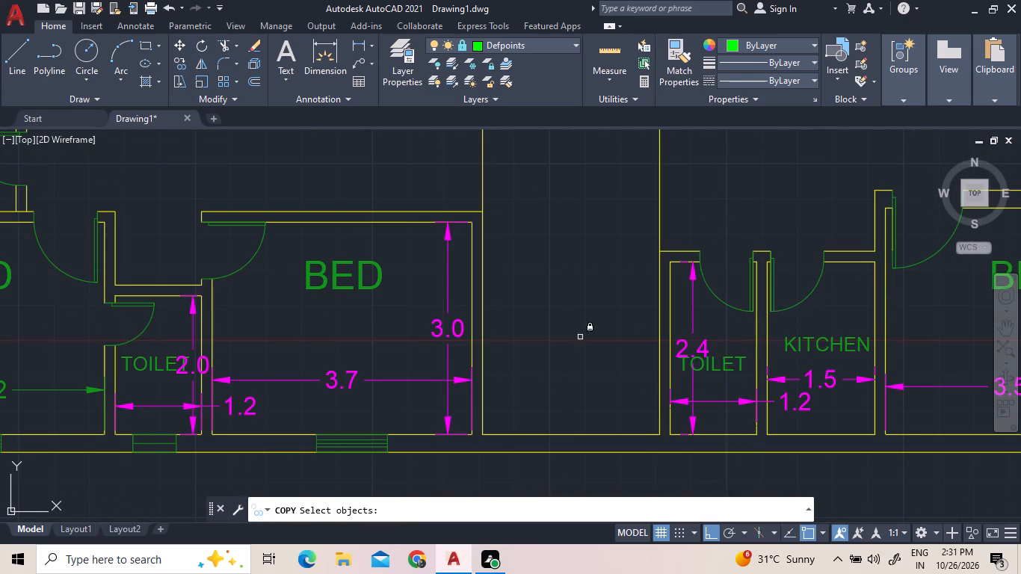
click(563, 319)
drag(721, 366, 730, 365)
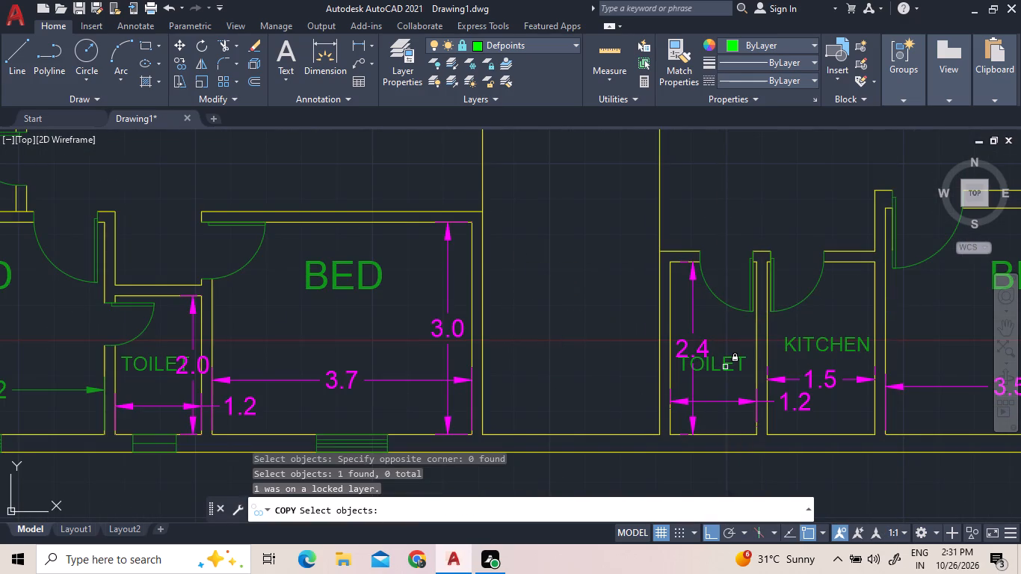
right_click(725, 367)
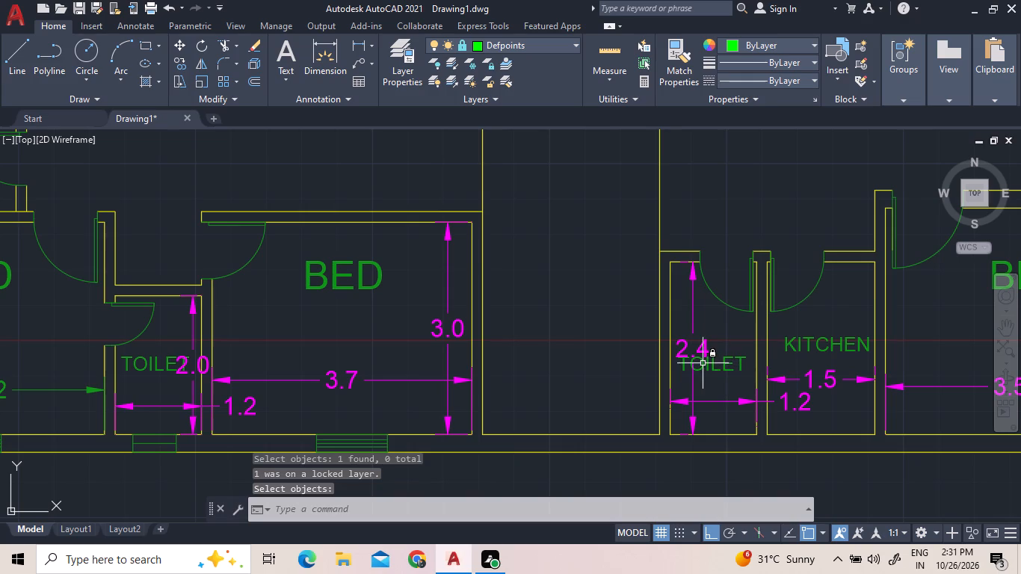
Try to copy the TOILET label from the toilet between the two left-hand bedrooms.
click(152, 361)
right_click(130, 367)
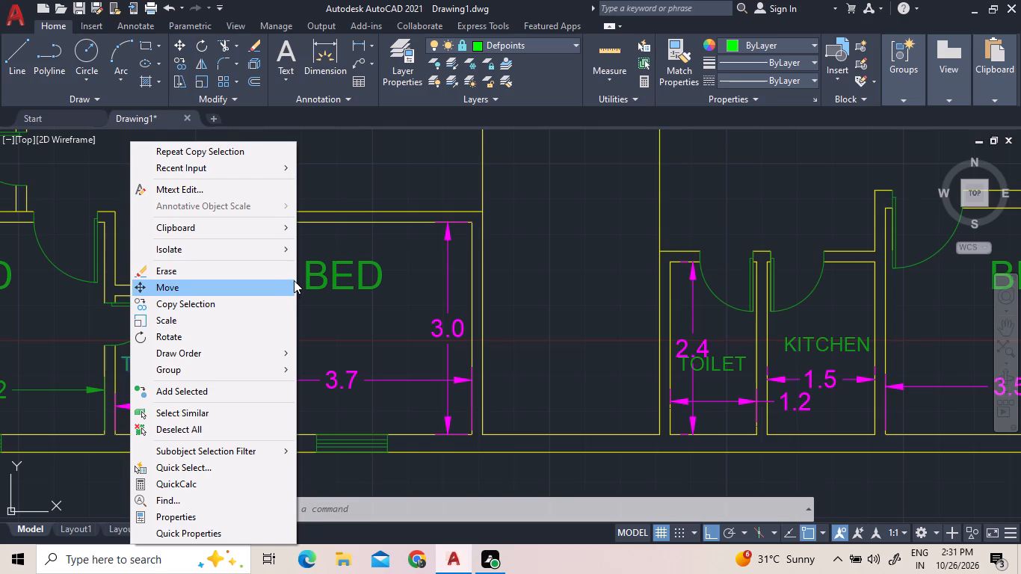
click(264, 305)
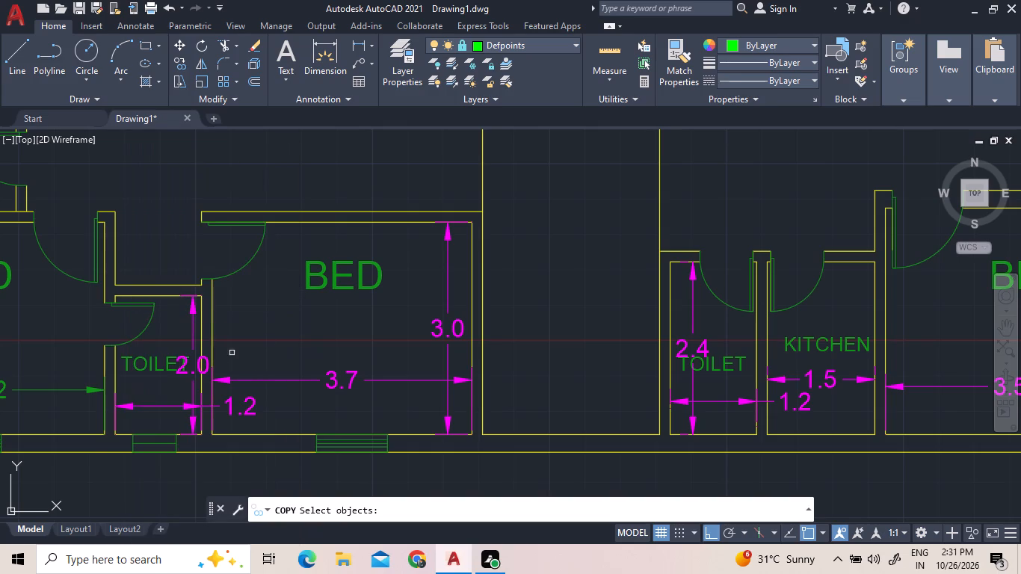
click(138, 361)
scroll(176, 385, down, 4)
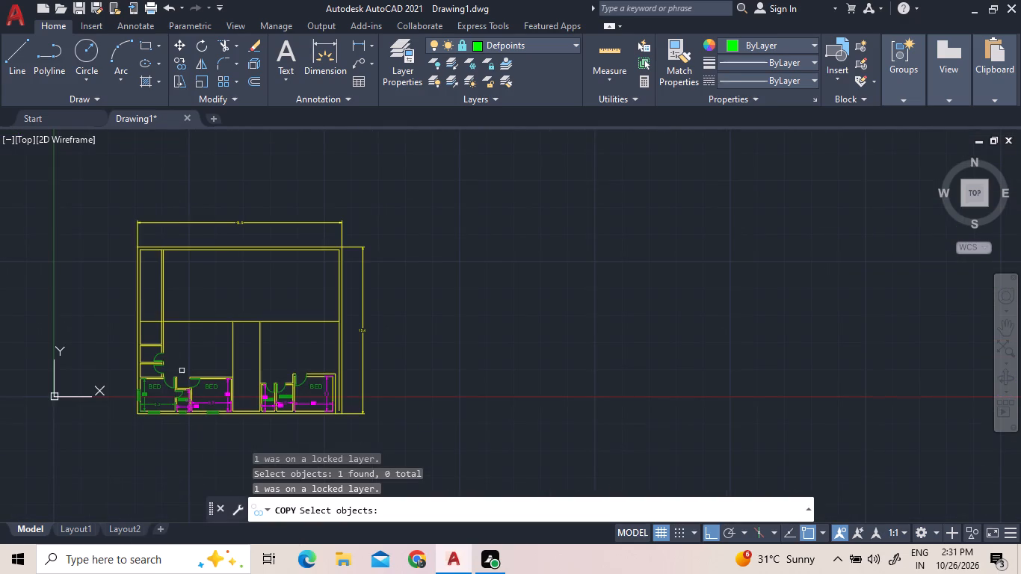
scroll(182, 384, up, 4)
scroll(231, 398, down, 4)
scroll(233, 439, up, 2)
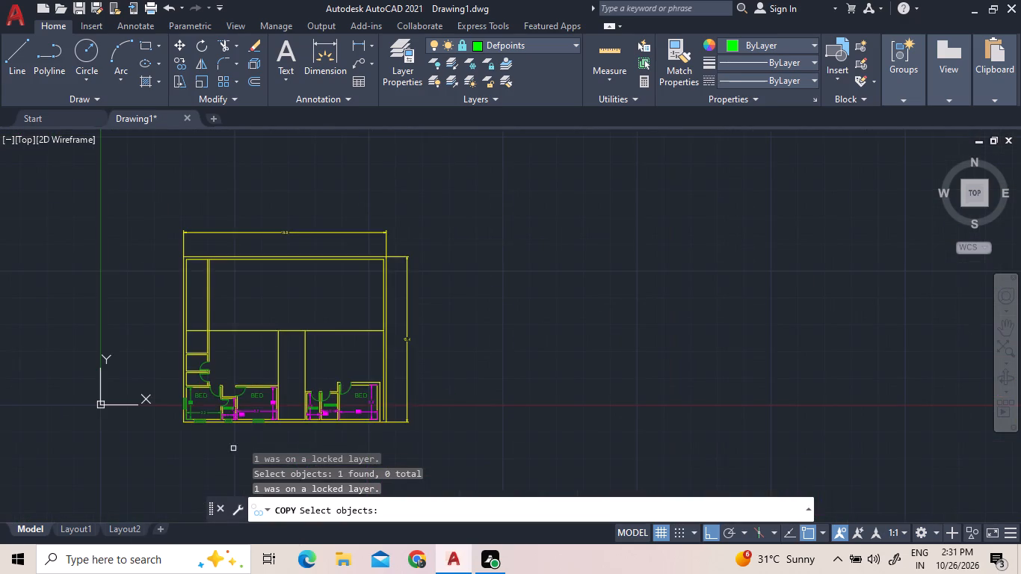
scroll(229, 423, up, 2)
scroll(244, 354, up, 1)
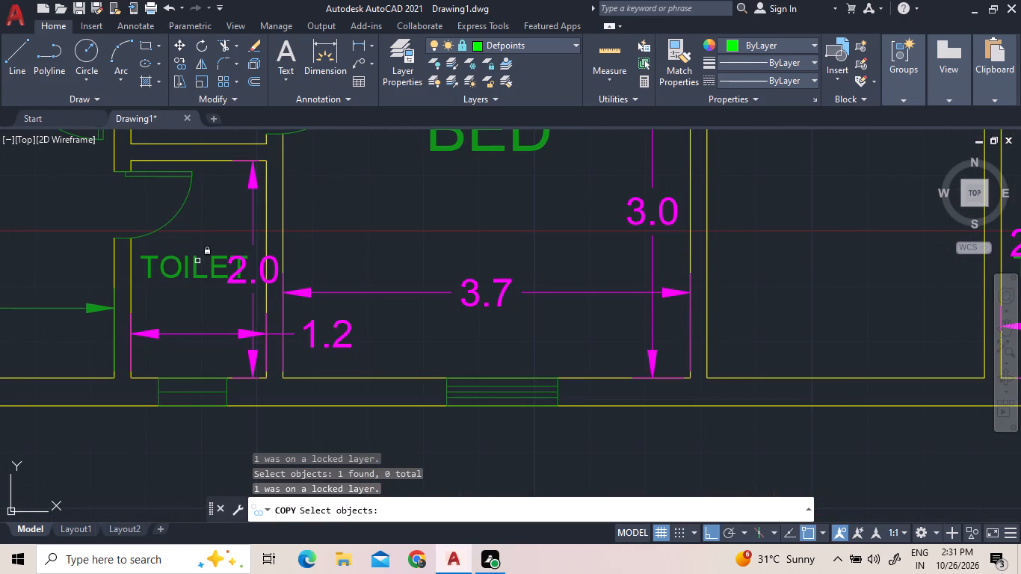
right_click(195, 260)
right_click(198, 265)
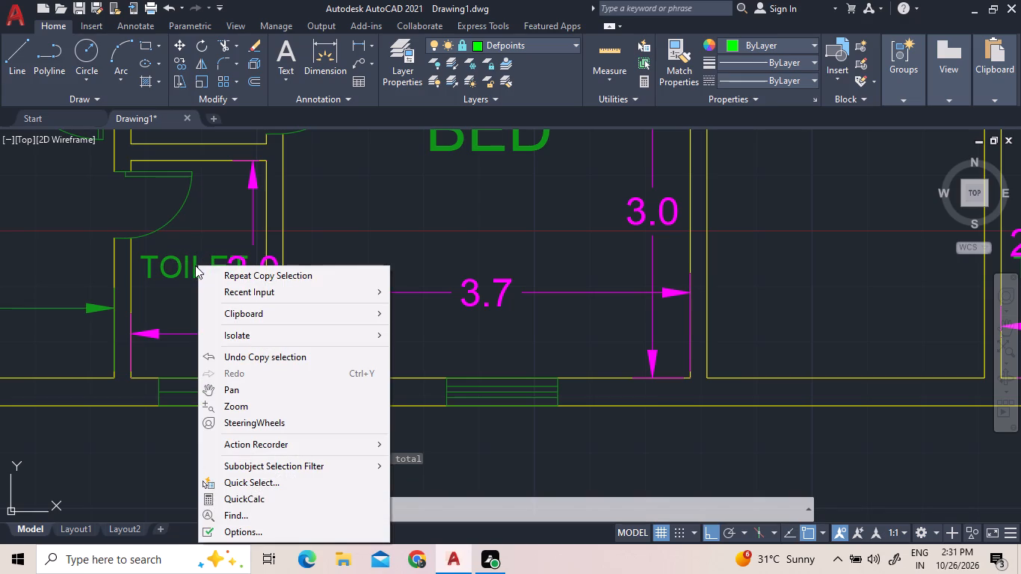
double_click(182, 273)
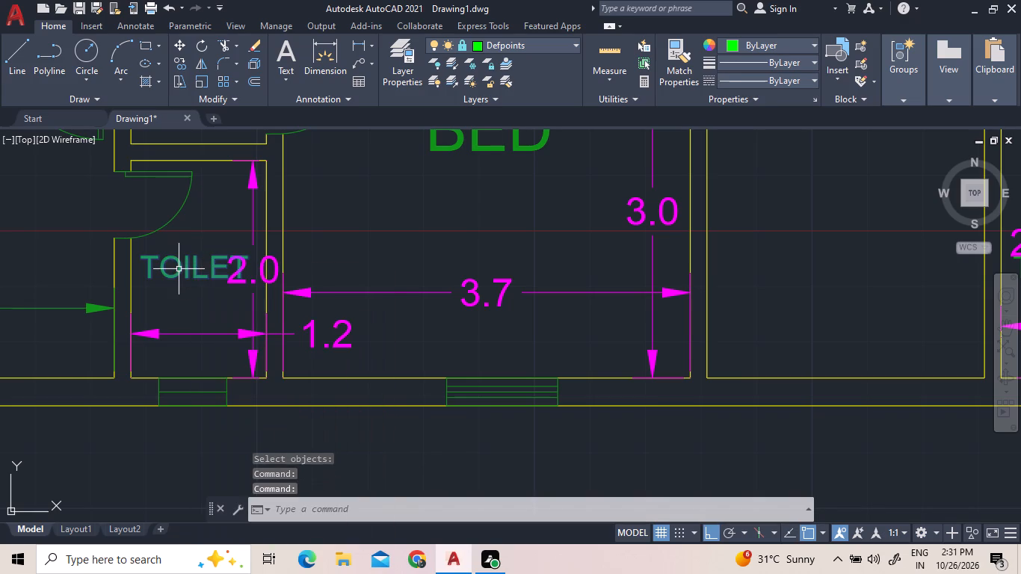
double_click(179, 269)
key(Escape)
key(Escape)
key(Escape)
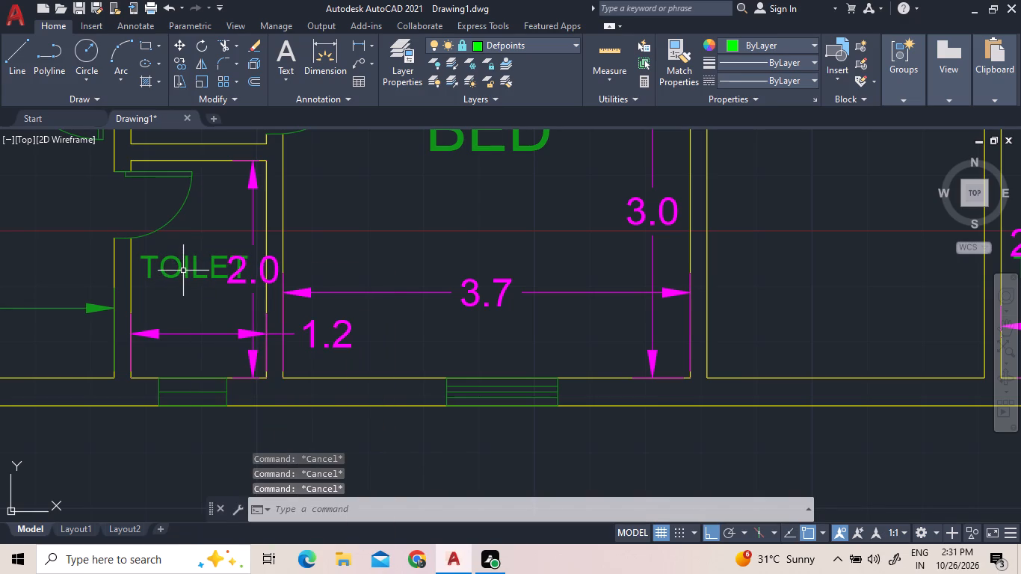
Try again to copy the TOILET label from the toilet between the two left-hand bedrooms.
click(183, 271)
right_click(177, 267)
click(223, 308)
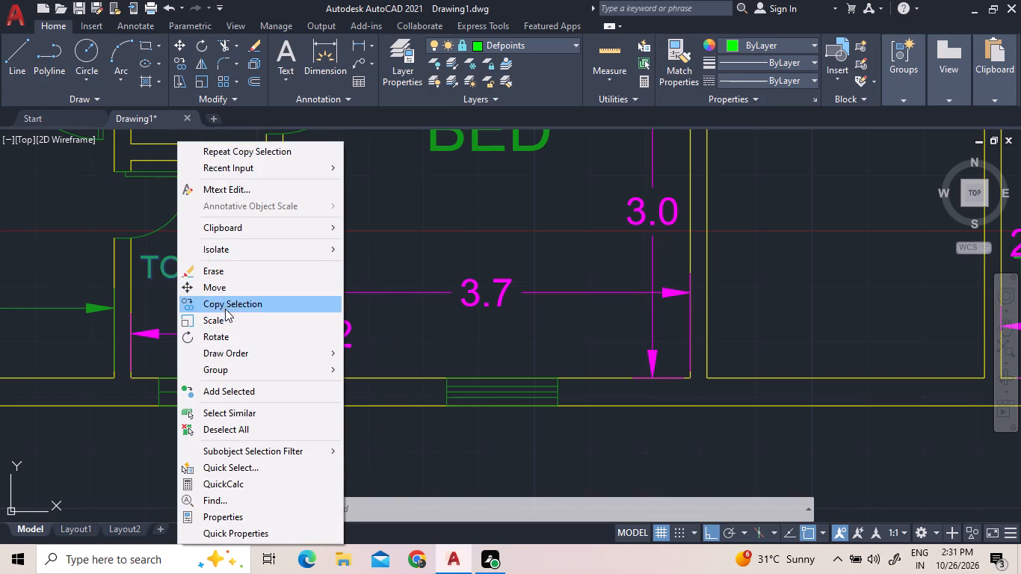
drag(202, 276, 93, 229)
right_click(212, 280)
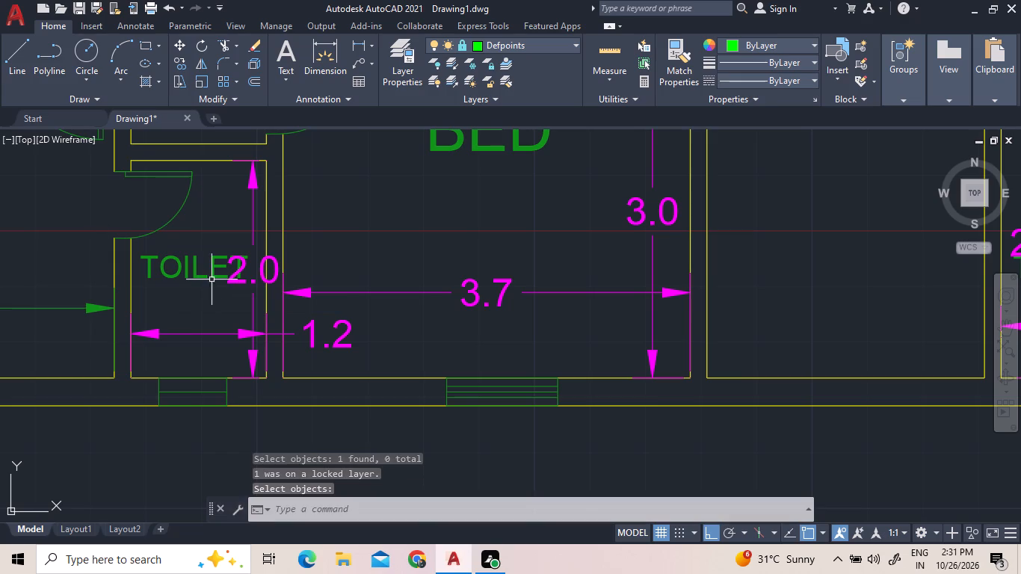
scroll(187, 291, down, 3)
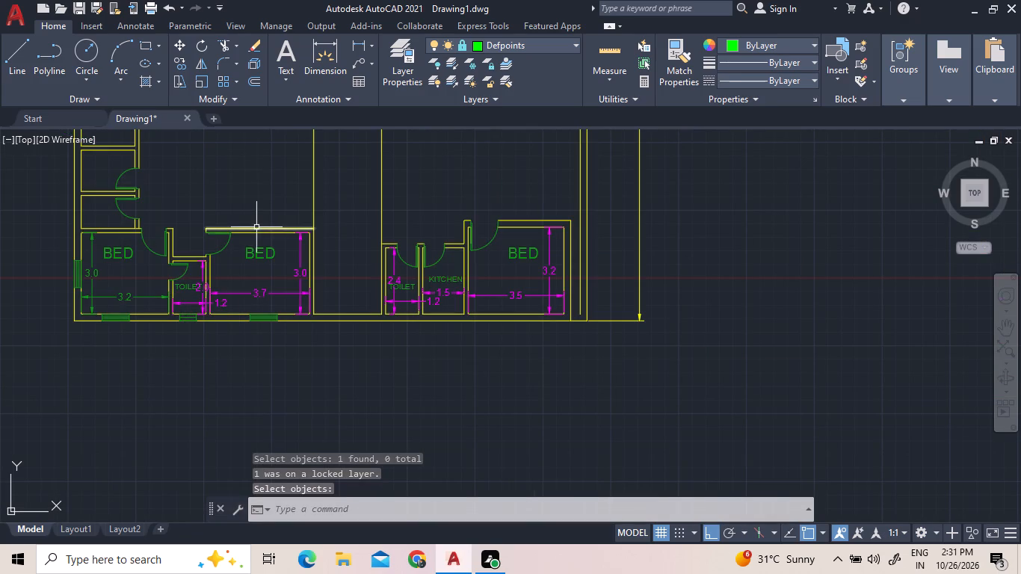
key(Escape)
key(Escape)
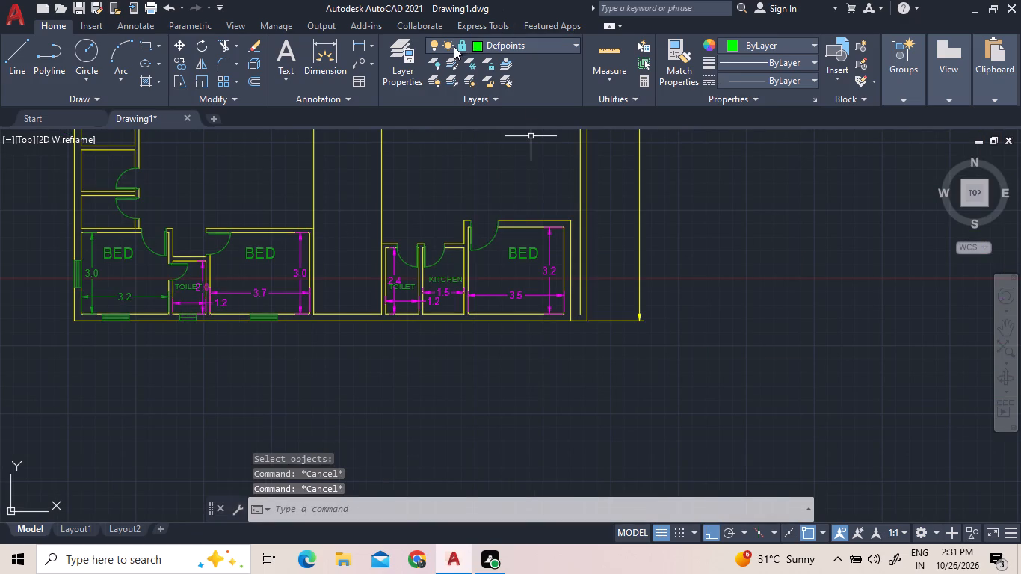
Unlock the Defpoints layer.
click(461, 45)
click(462, 79)
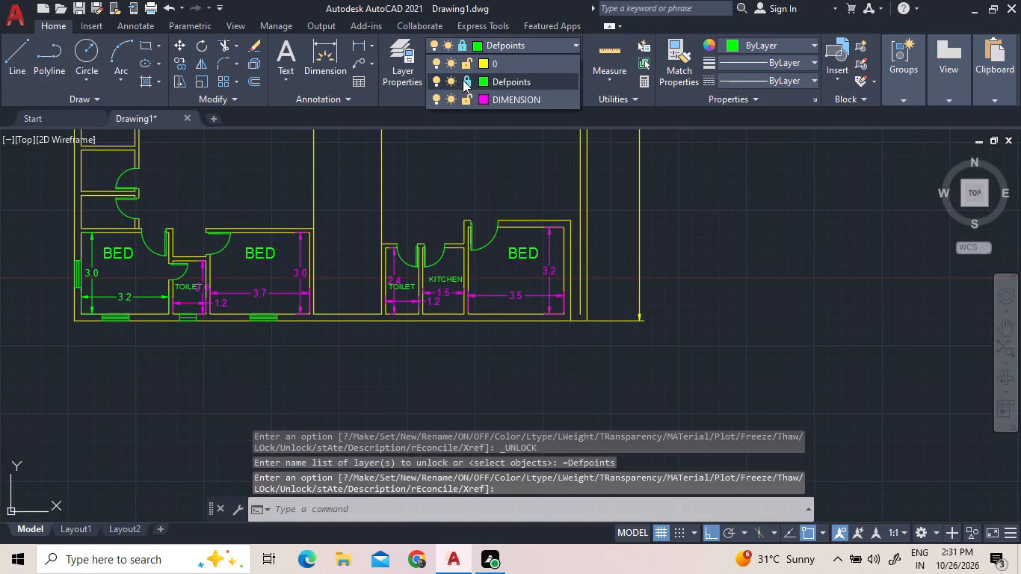
key(Escape)
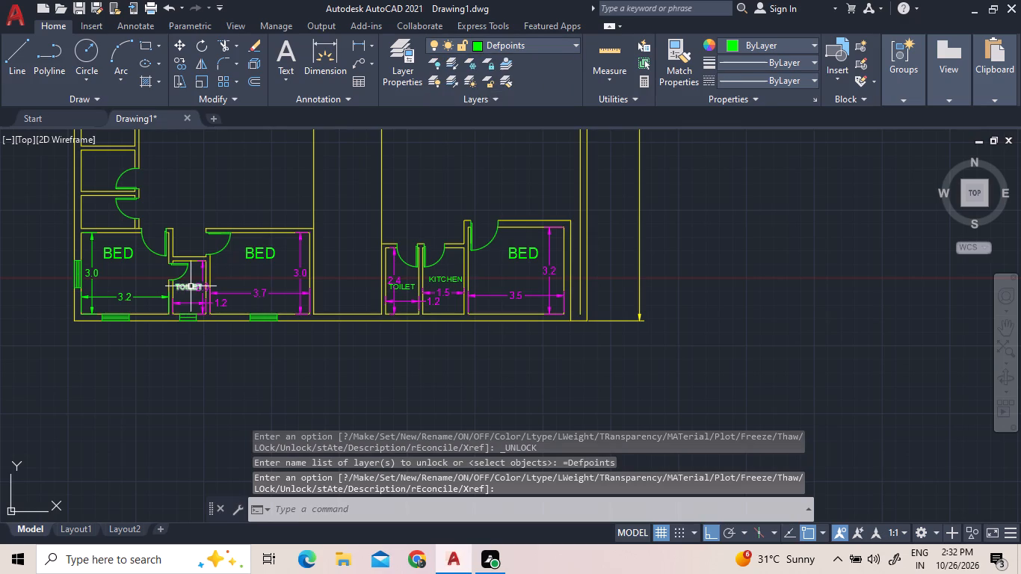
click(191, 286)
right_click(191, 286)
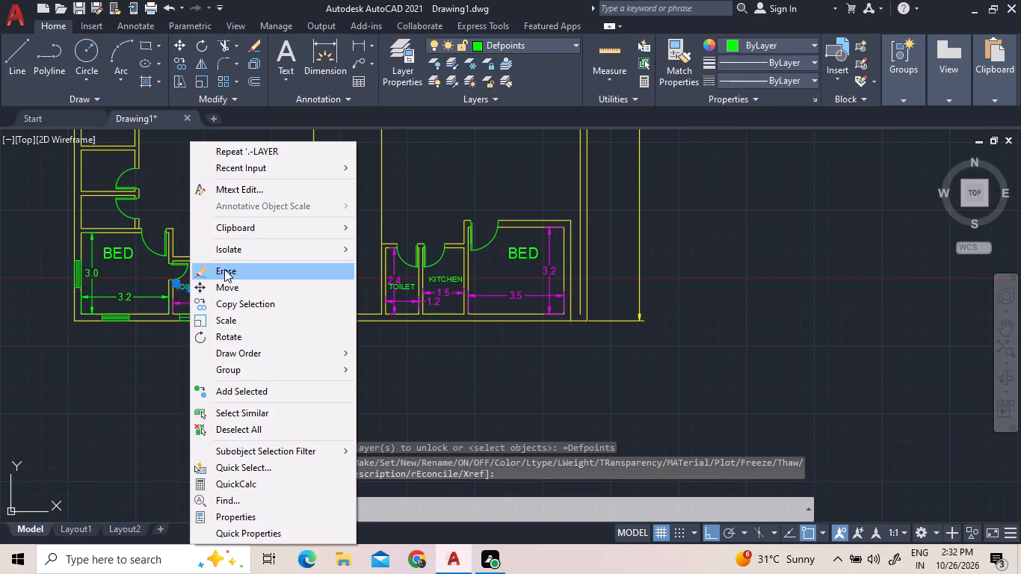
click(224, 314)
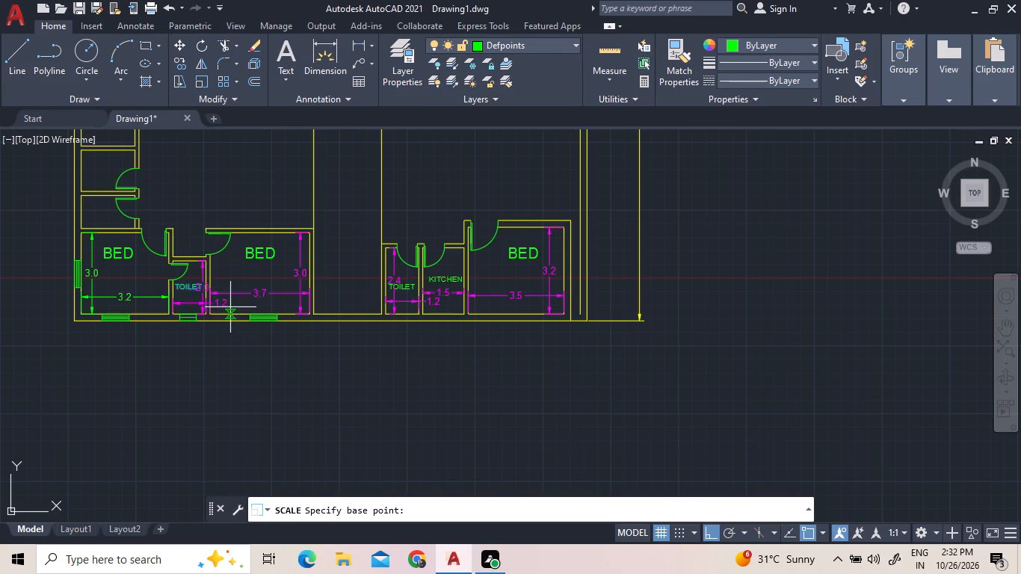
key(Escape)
Copy the TOILET label from the toilet between the two left-hand bedrooms into the small room directly above the far-left bedroom.
click(190, 284)
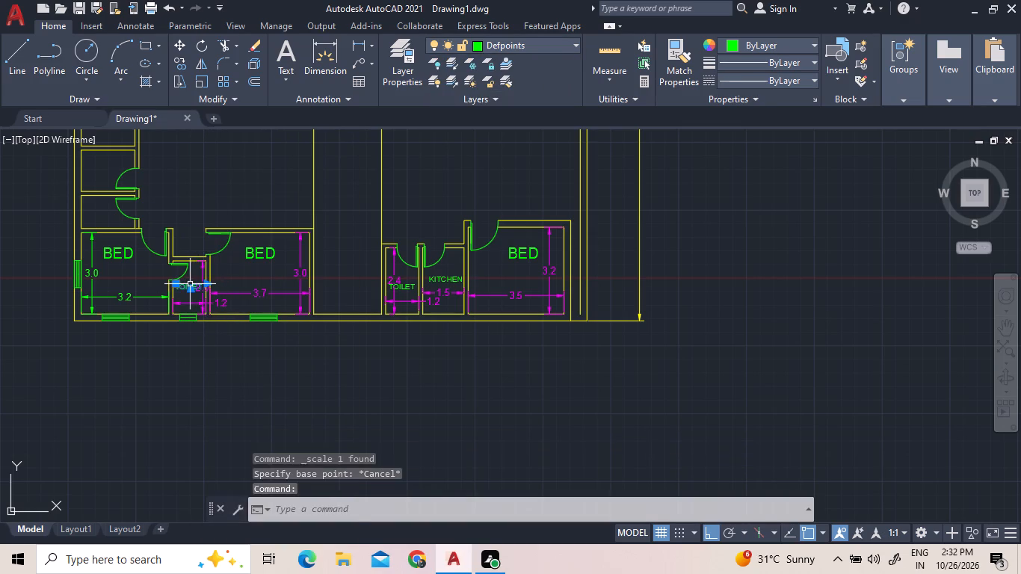
right_click(190, 284)
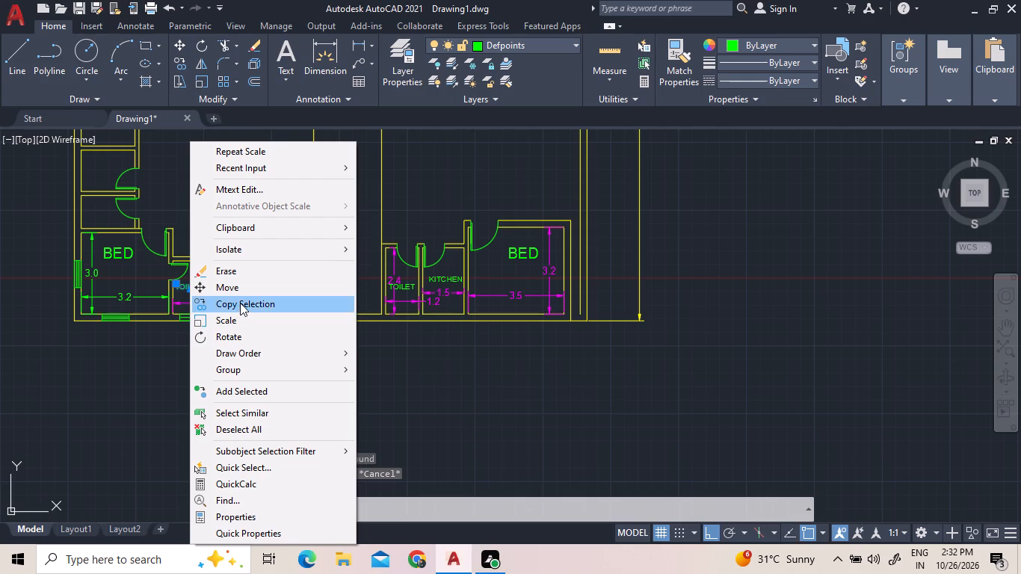
click(240, 303)
click(197, 288)
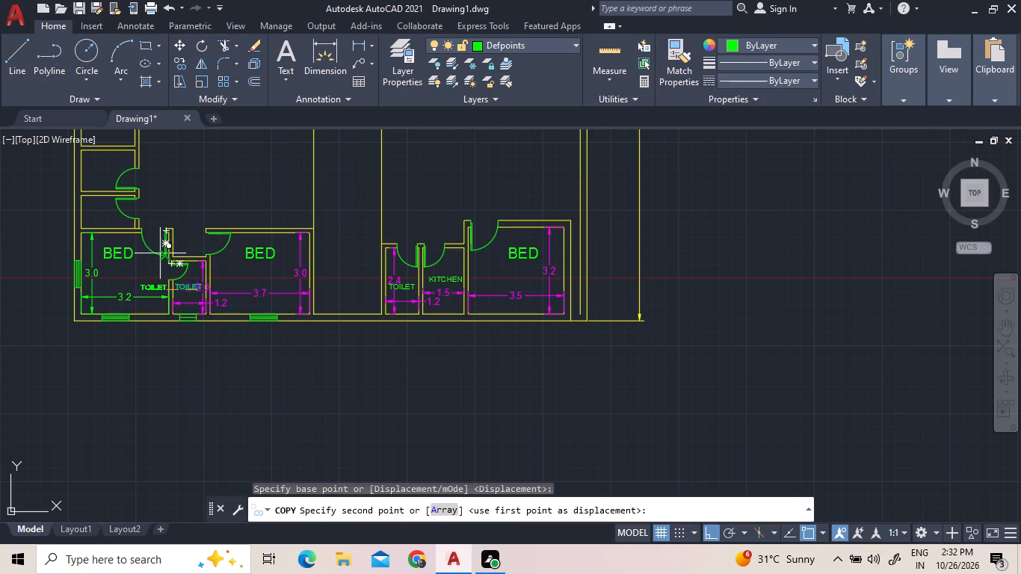
key(F8)
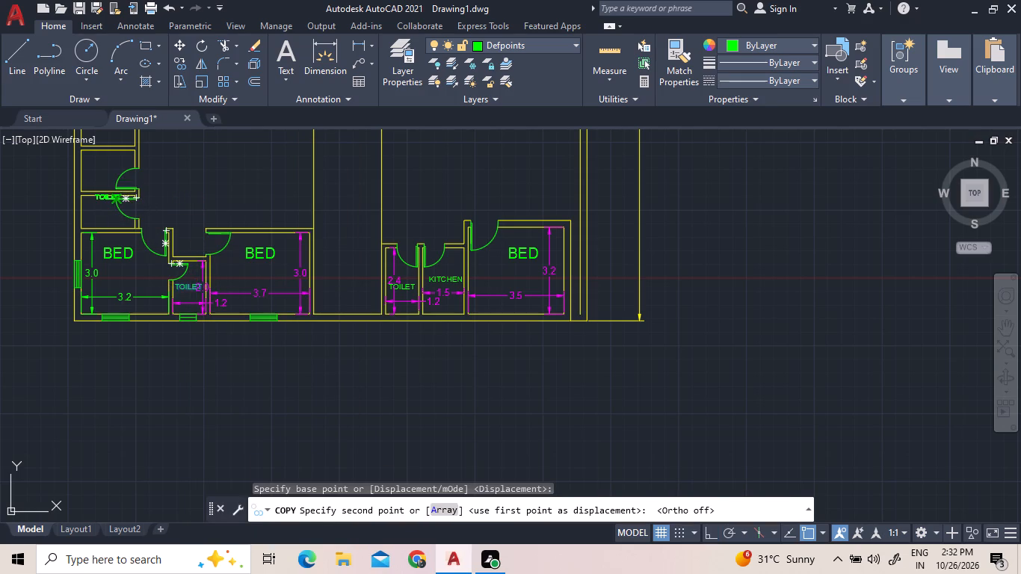
scroll(102, 207, up, 1)
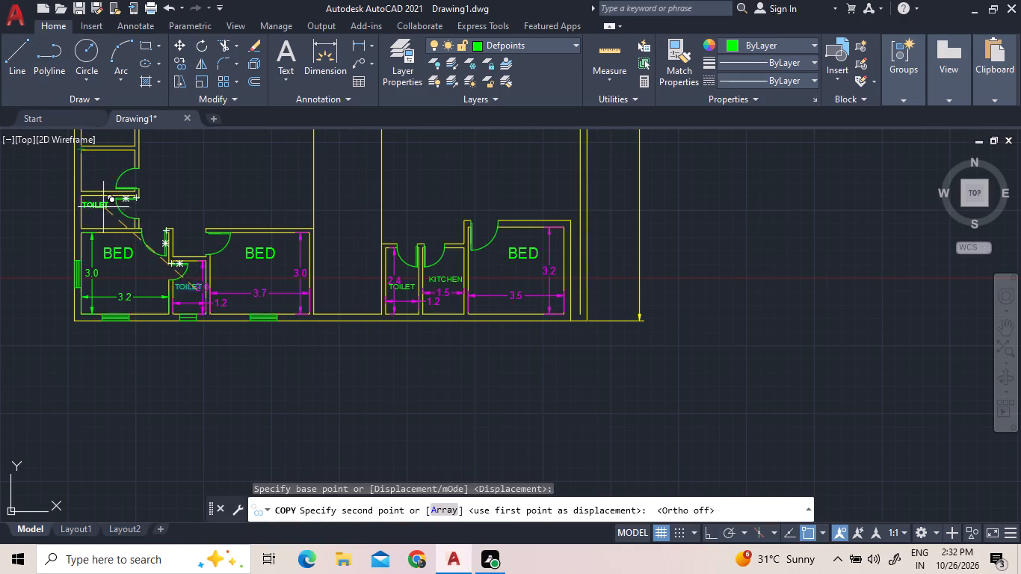
scroll(102, 207, up, 2)
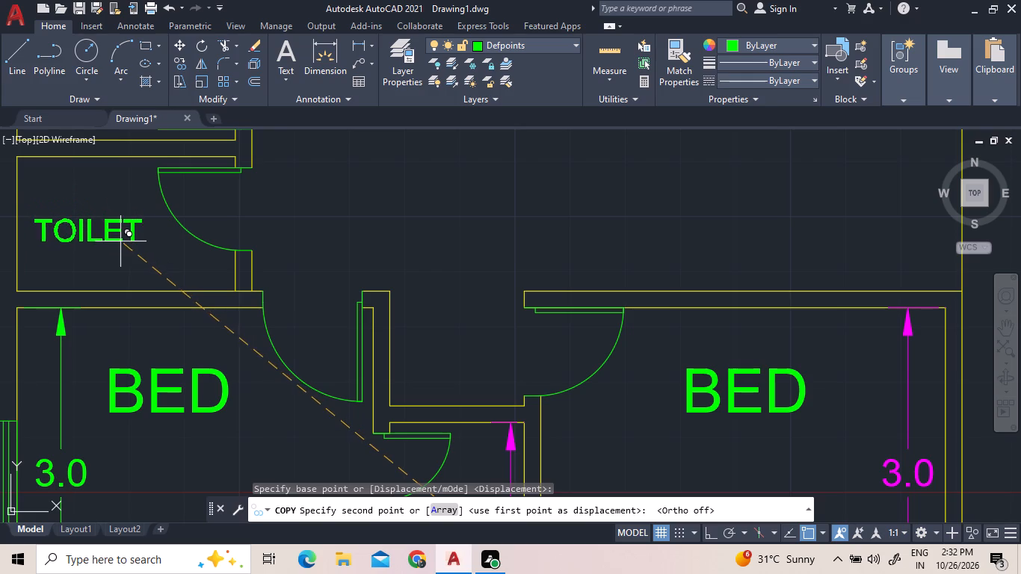
click(170, 256)
scroll(148, 269, down, 4)
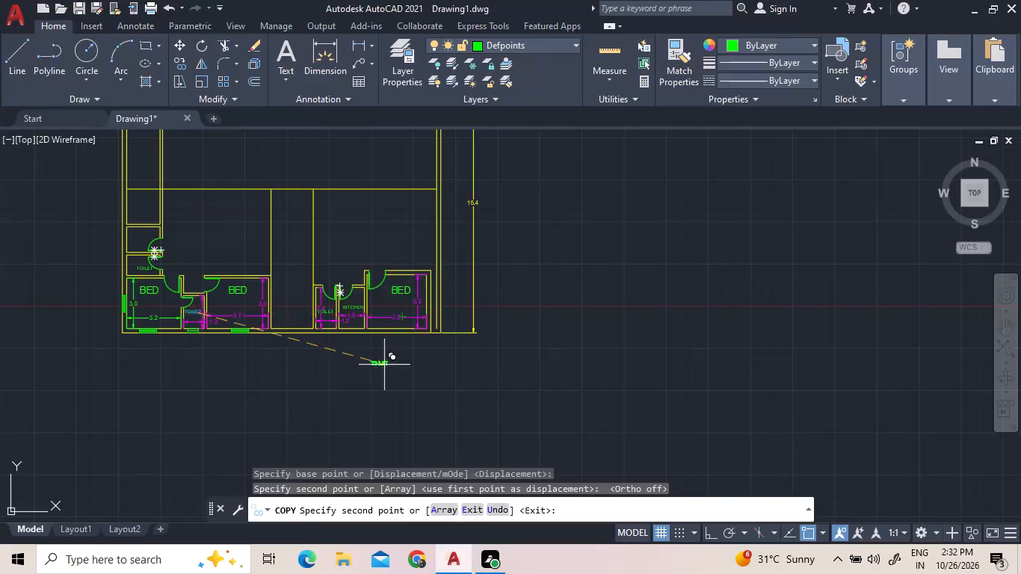
right_click(380, 375)
click(440, 179)
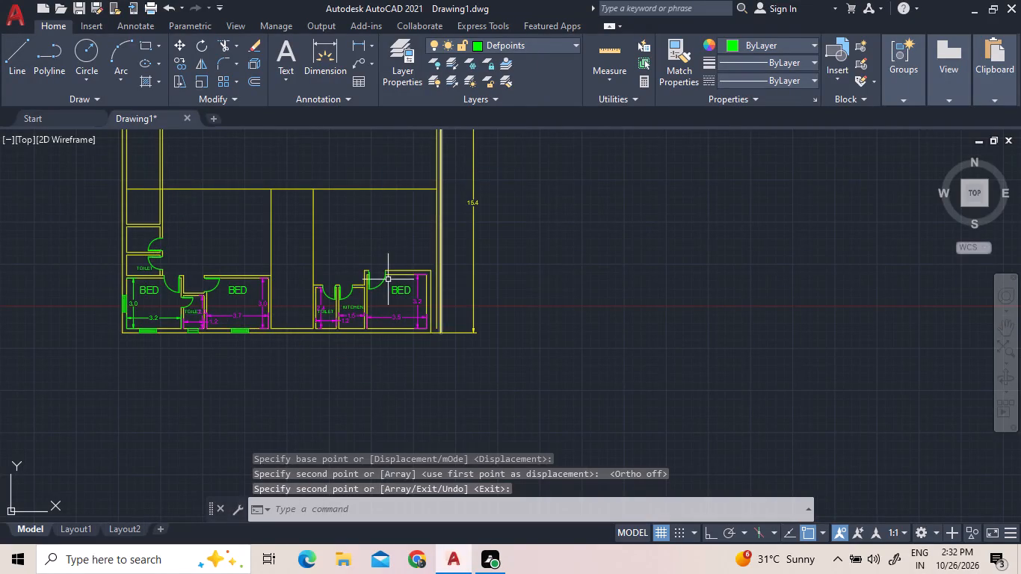
Copy the KITCHEN label from the right-hand kitchen into the room directly above the newly labelled toilet on the left side.
scroll(374, 314, up, 4)
click(300, 269)
right_click(243, 246)
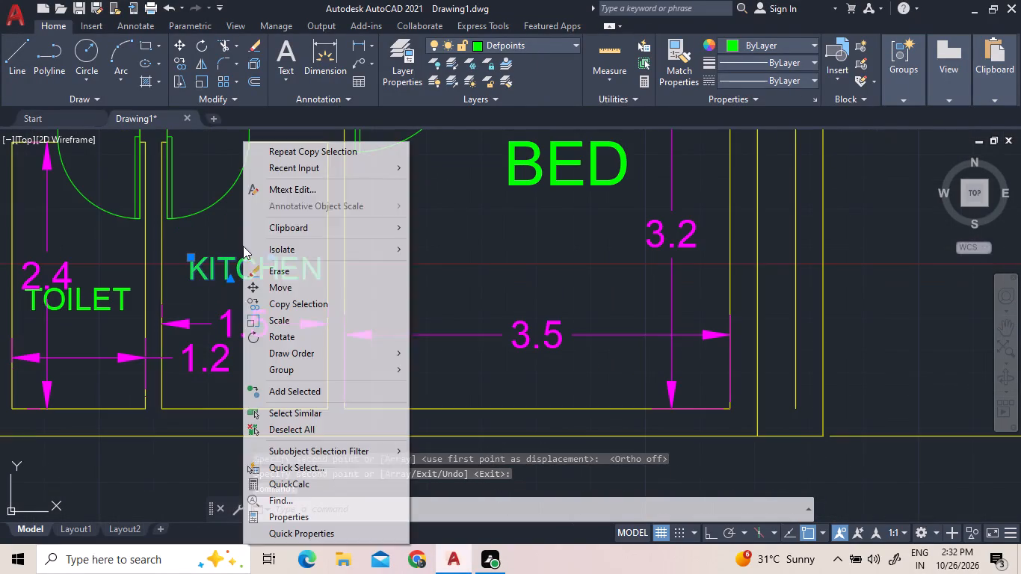
click(282, 309)
click(263, 265)
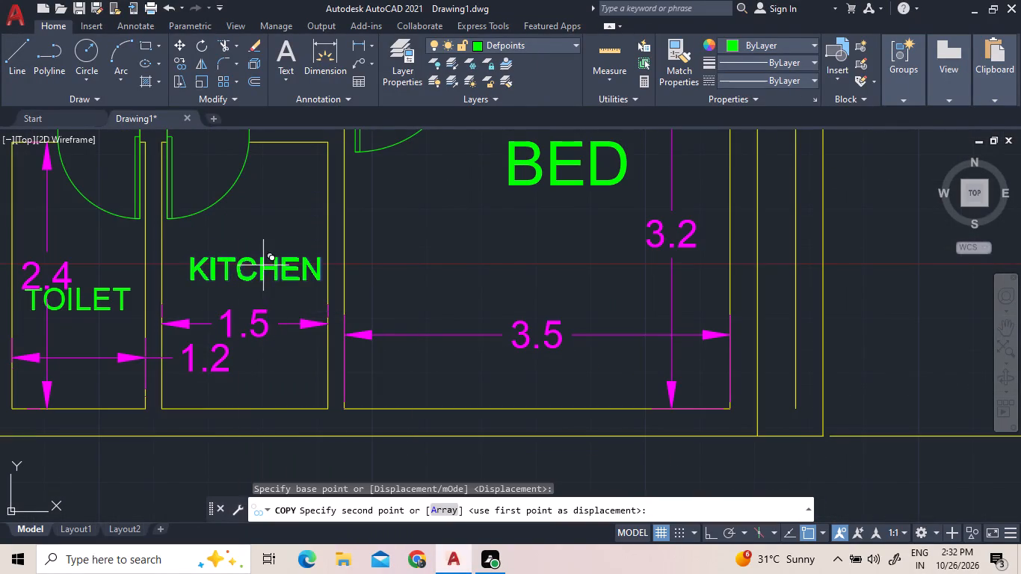
scroll(276, 323, down, 7)
scroll(194, 328, up, 4)
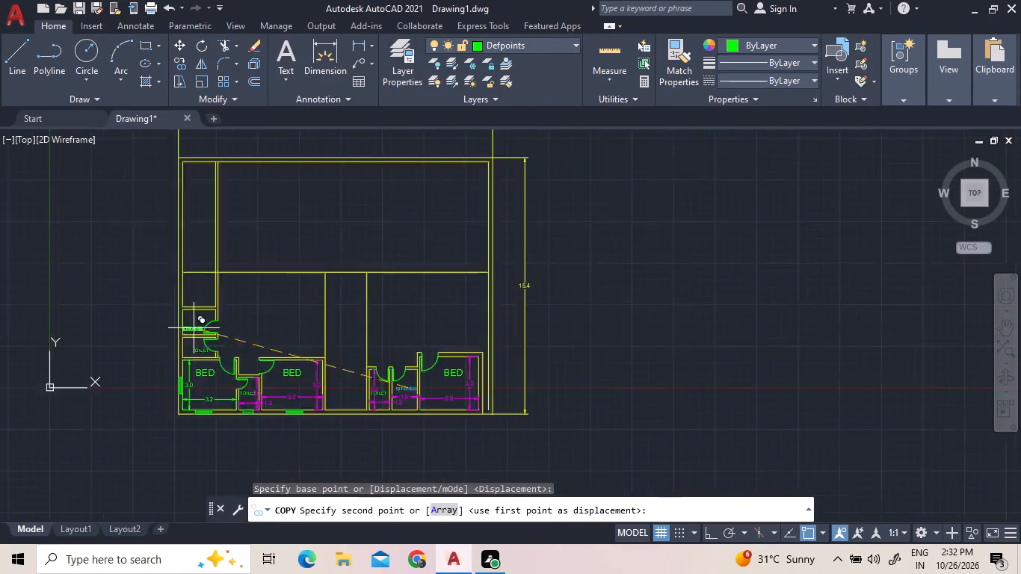
scroll(198, 335, up, 2)
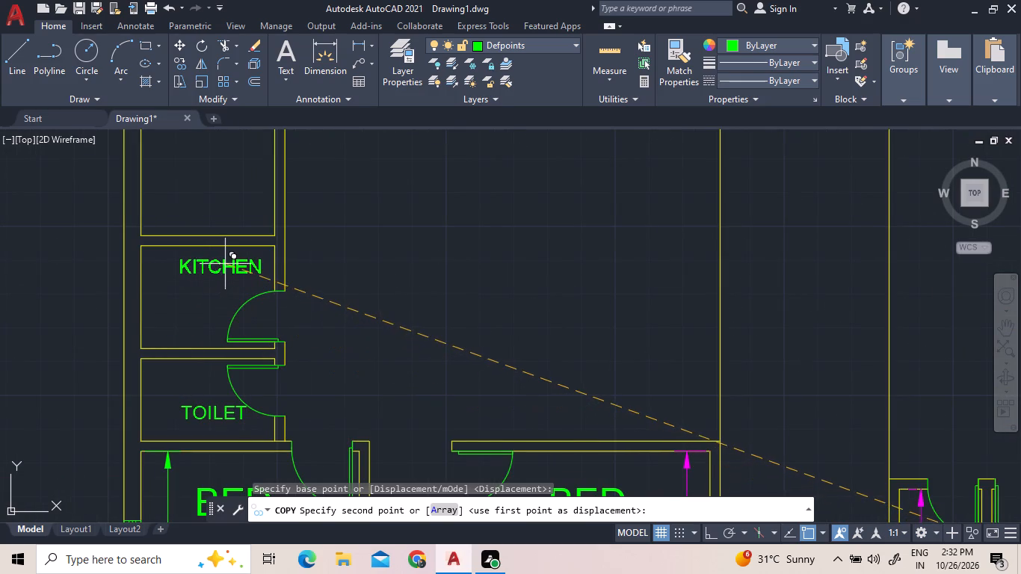
click(225, 264)
right_click(22, 204)
click(32, 213)
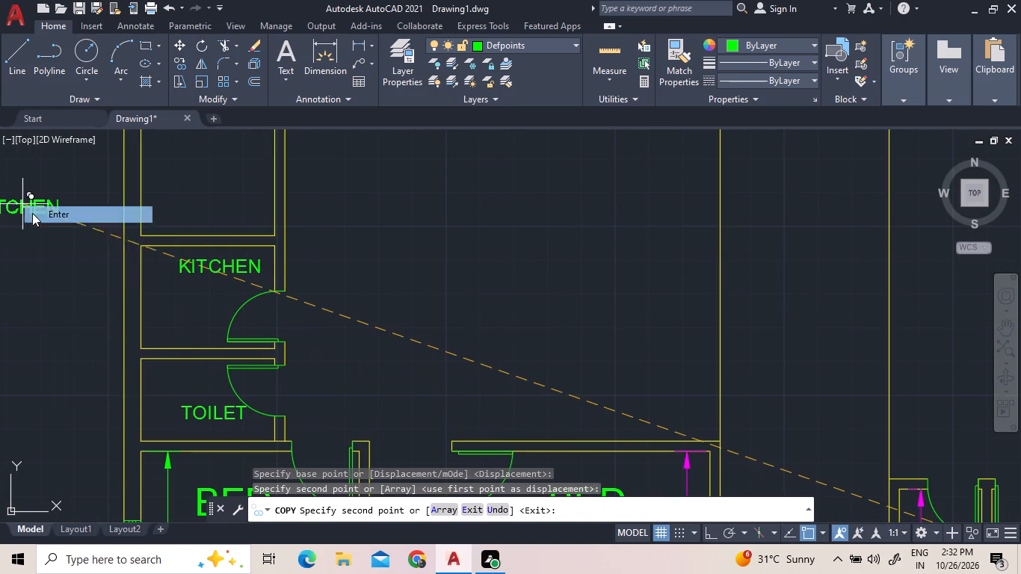
Make DIMENSION the current layer and add vertical and horizontal linear dimensions inside the left-hand kitchen.
click(477, 43)
click(490, 95)
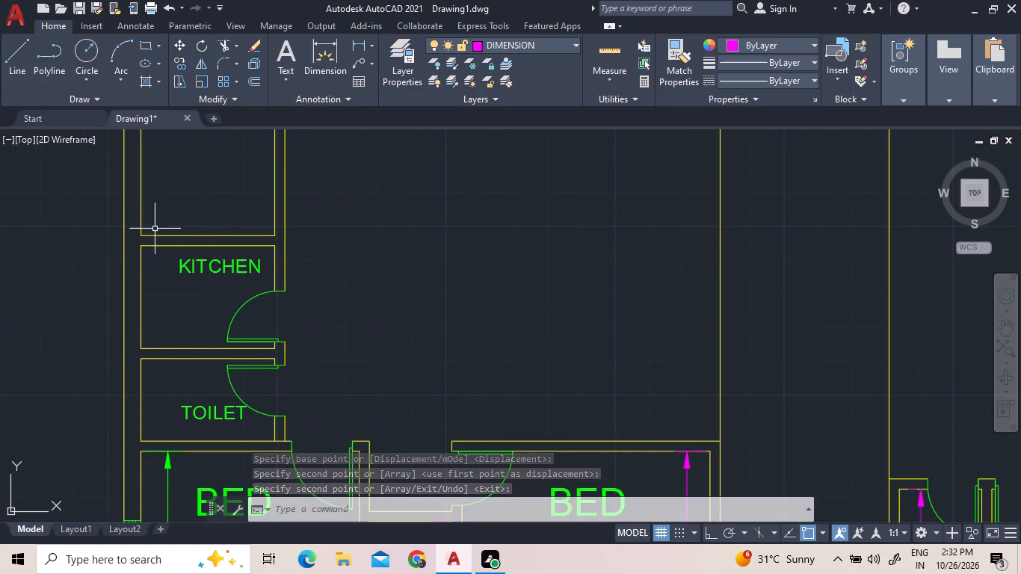
click(364, 46)
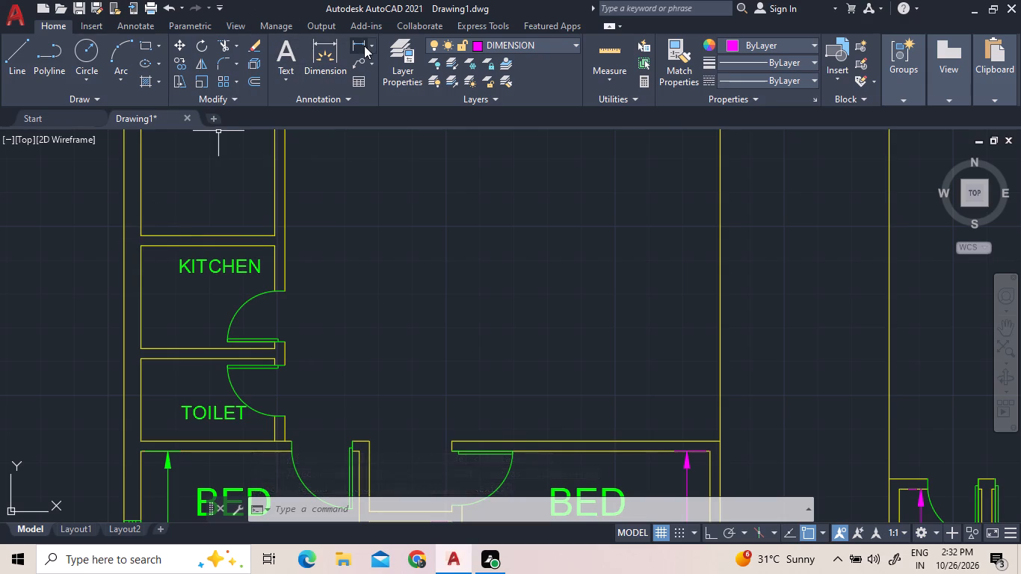
drag(139, 250, 138, 274)
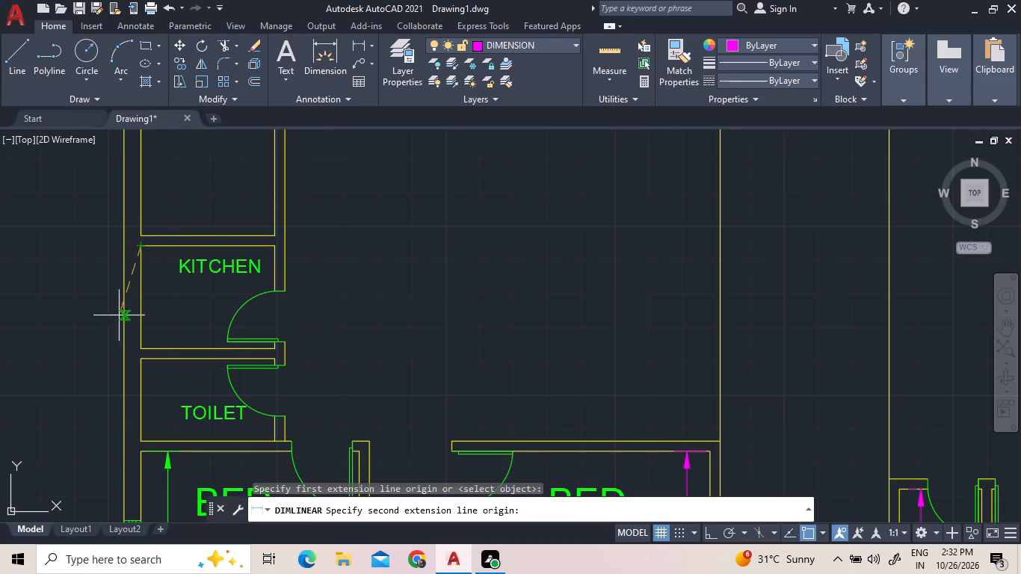
click(138, 348)
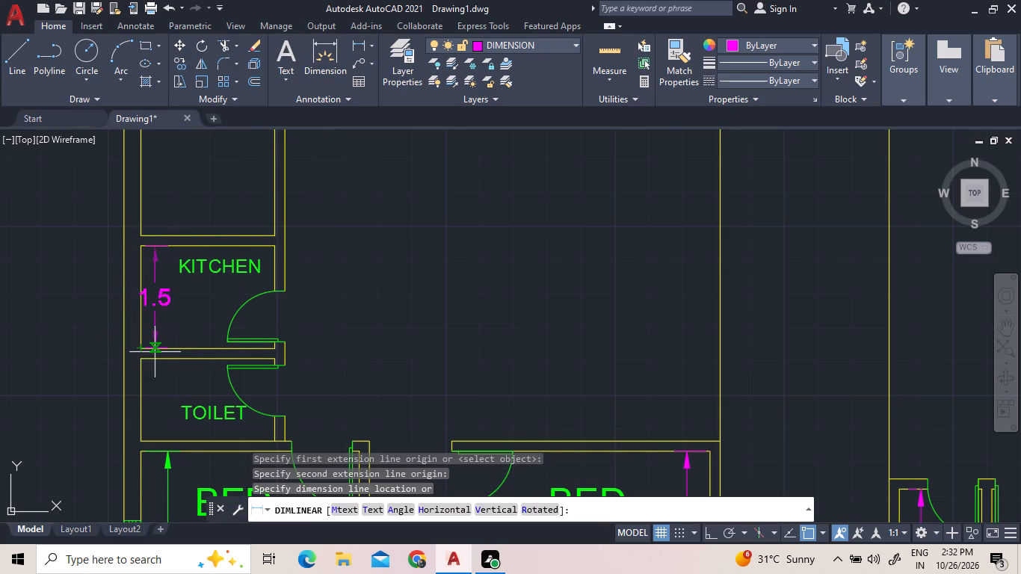
click(155, 352)
click(363, 40)
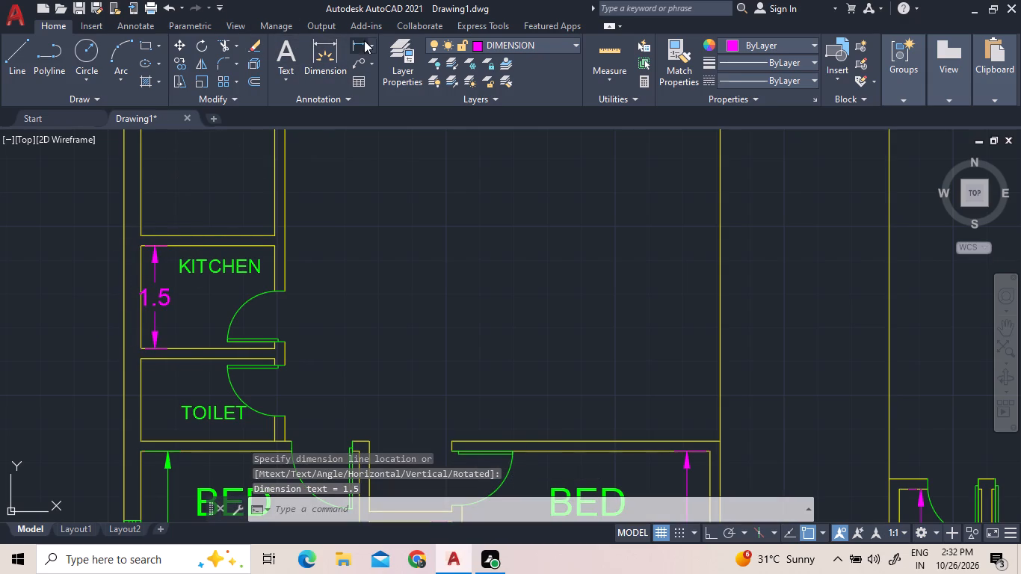
click(272, 348)
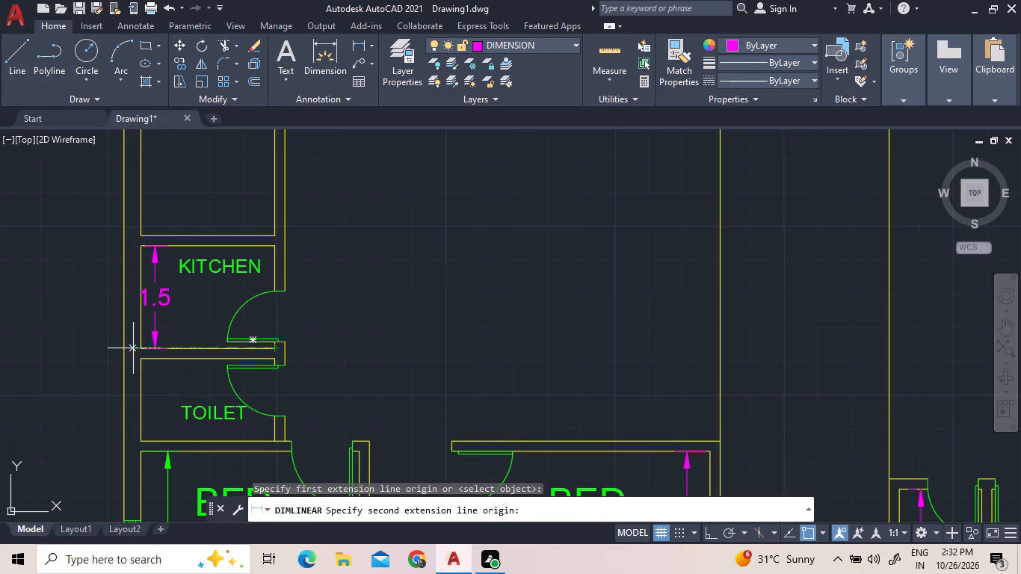
click(137, 351)
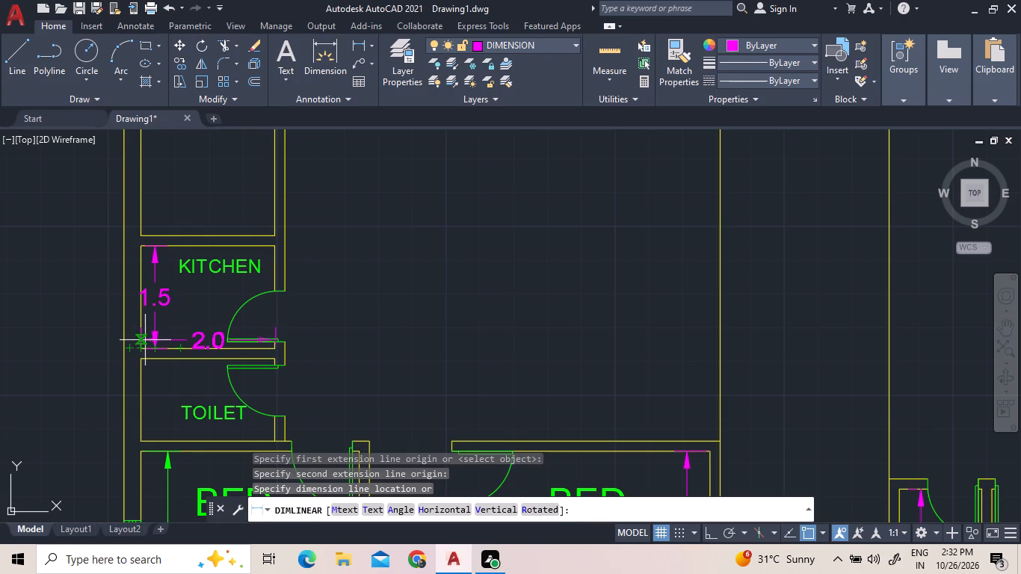
click(145, 340)
Add vertical and horizontal linear dimensions inside the toilet below the left-hand kitchen.
click(363, 49)
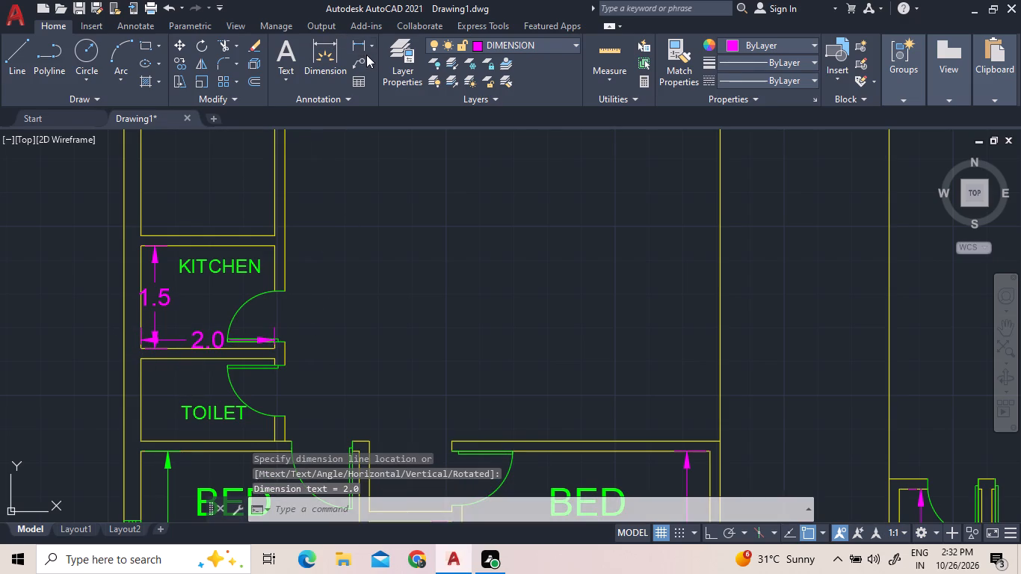
click(142, 357)
click(144, 437)
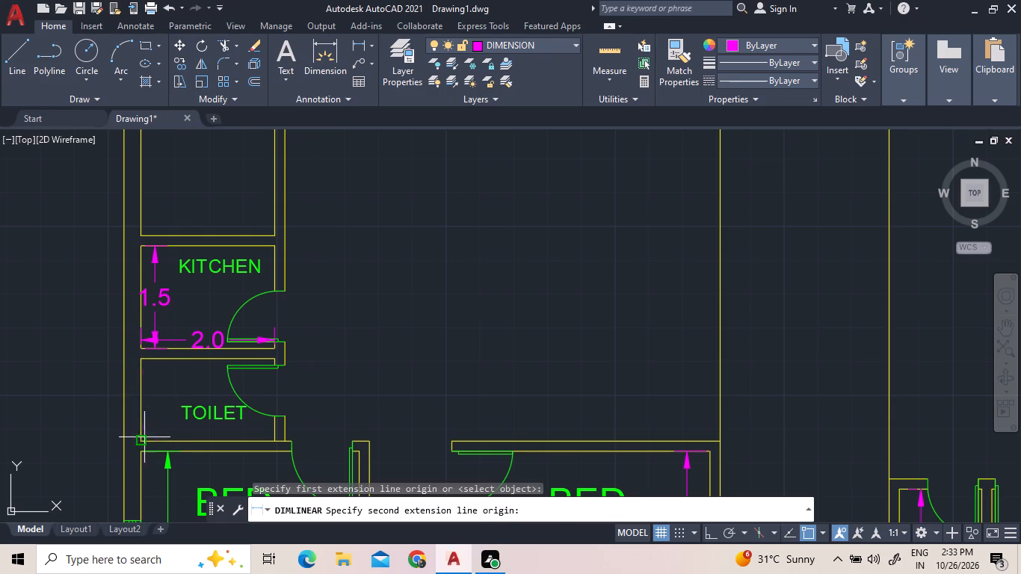
click(159, 439)
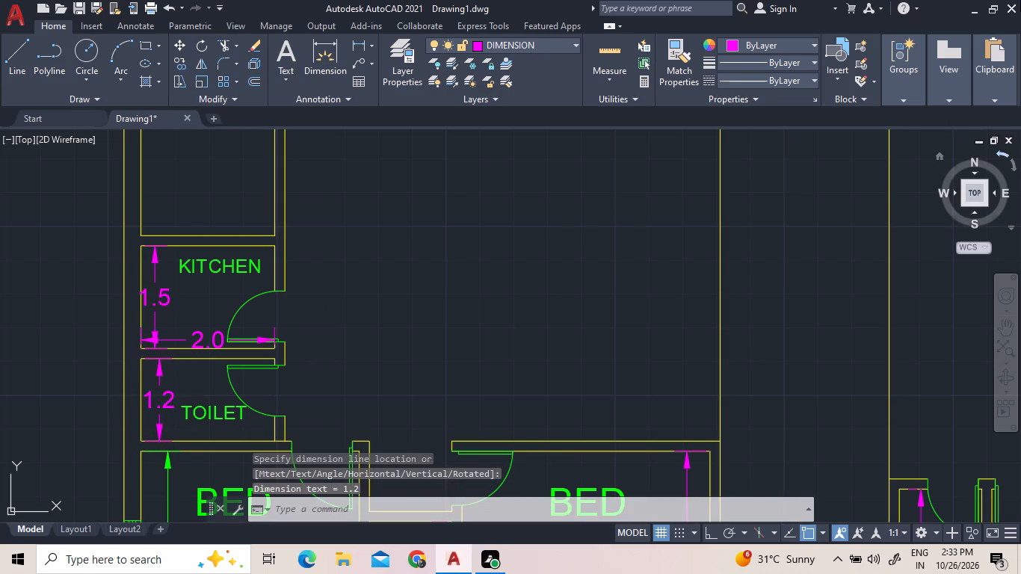
click(357, 37)
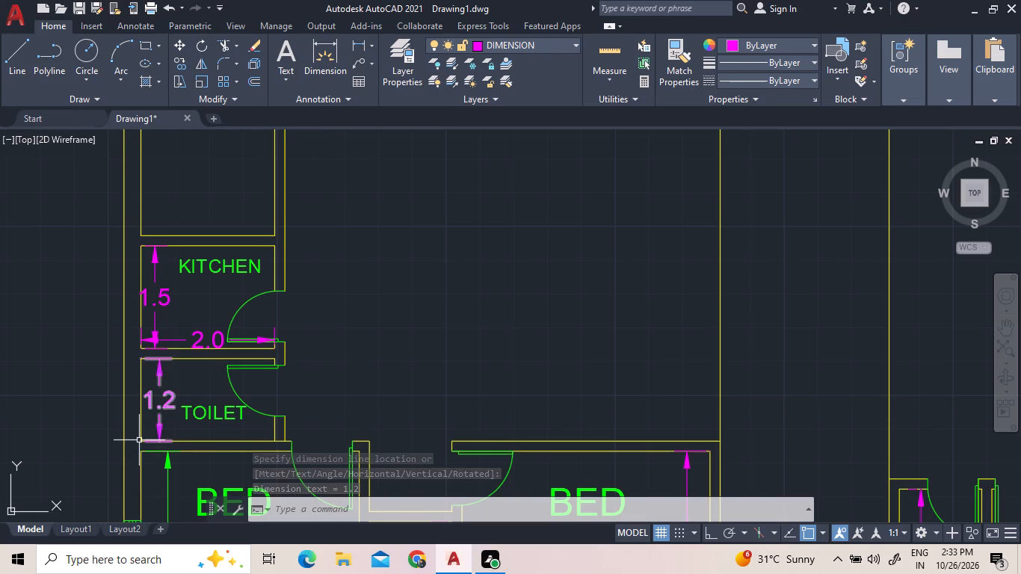
click(367, 43)
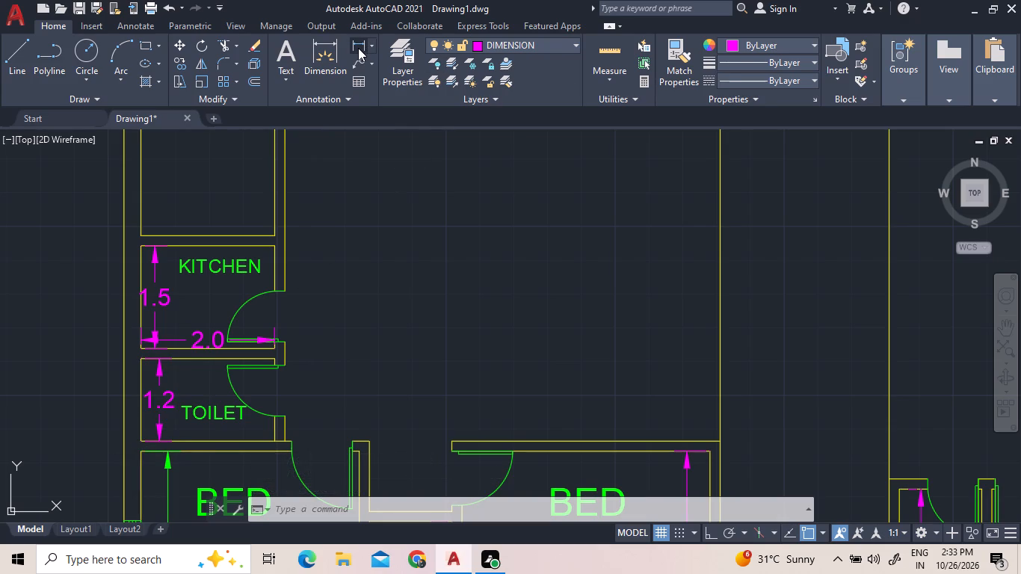
click(358, 48)
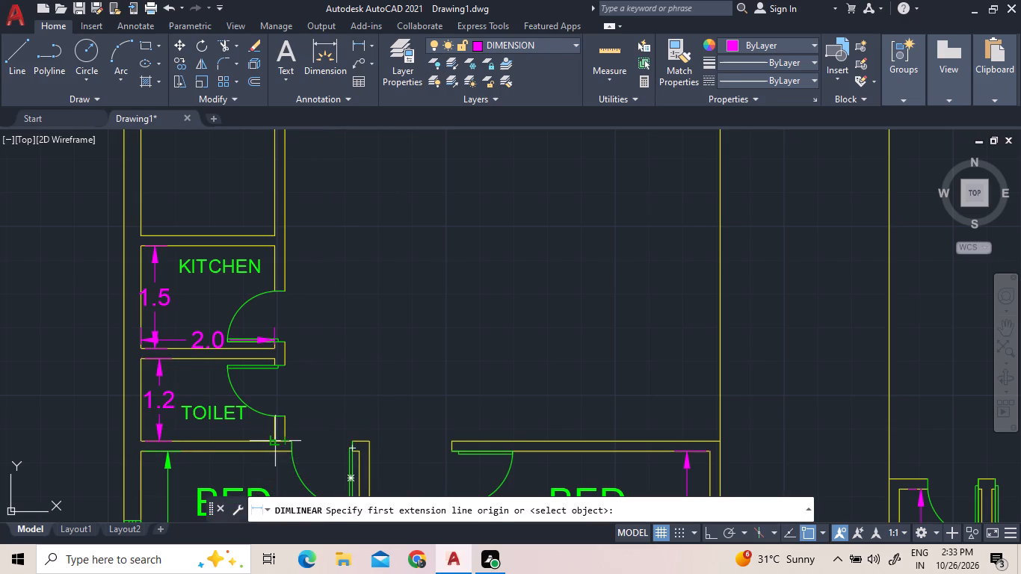
click(275, 442)
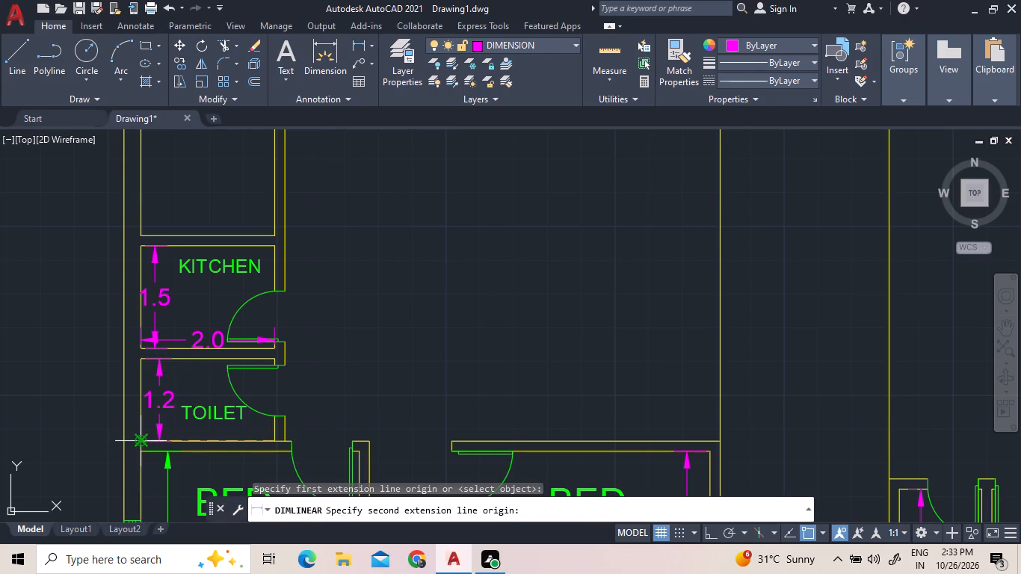
click(139, 442)
click(138, 430)
right_click(306, 278)
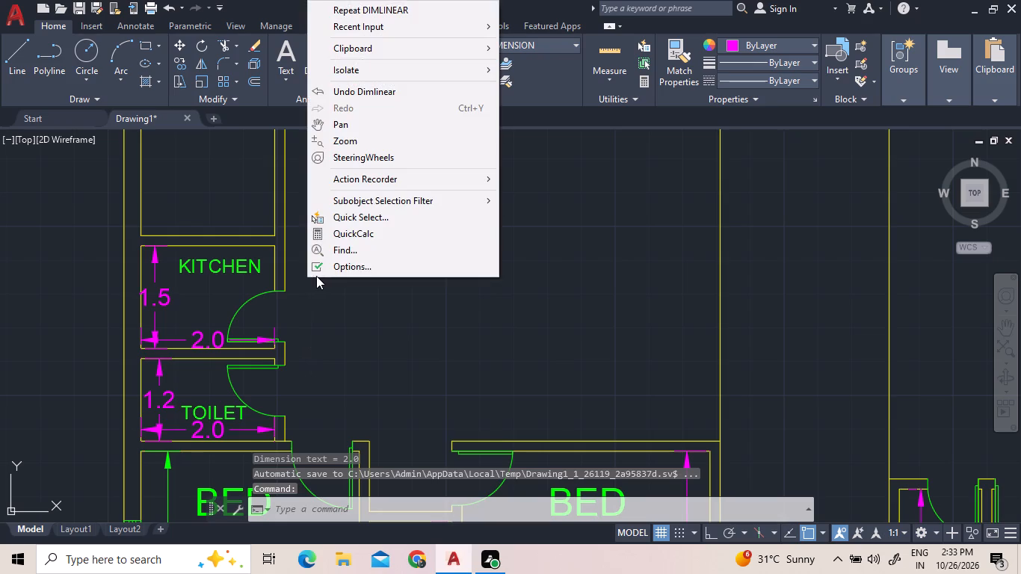
click(91, 183)
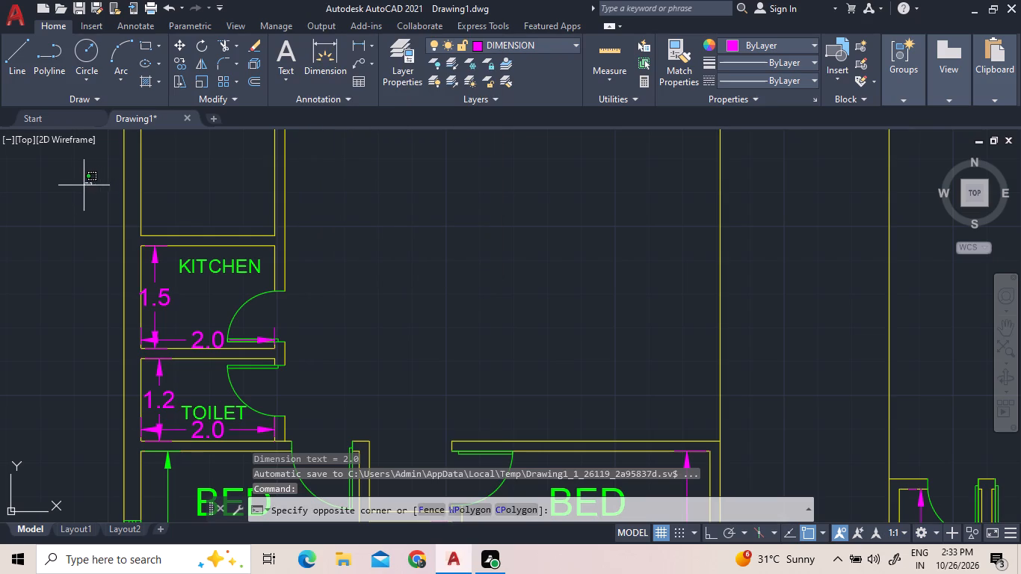
click(34, 212)
Trim the short line crossing the wall at the lower-right corner of the toilet below the left-hand kitchen.
click(223, 40)
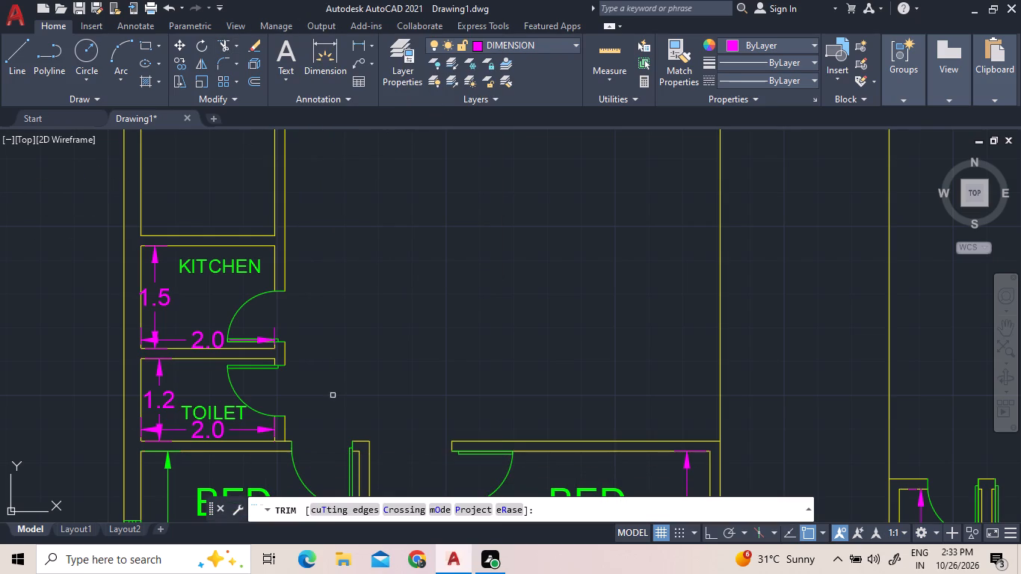
click(279, 442)
right_click(340, 304)
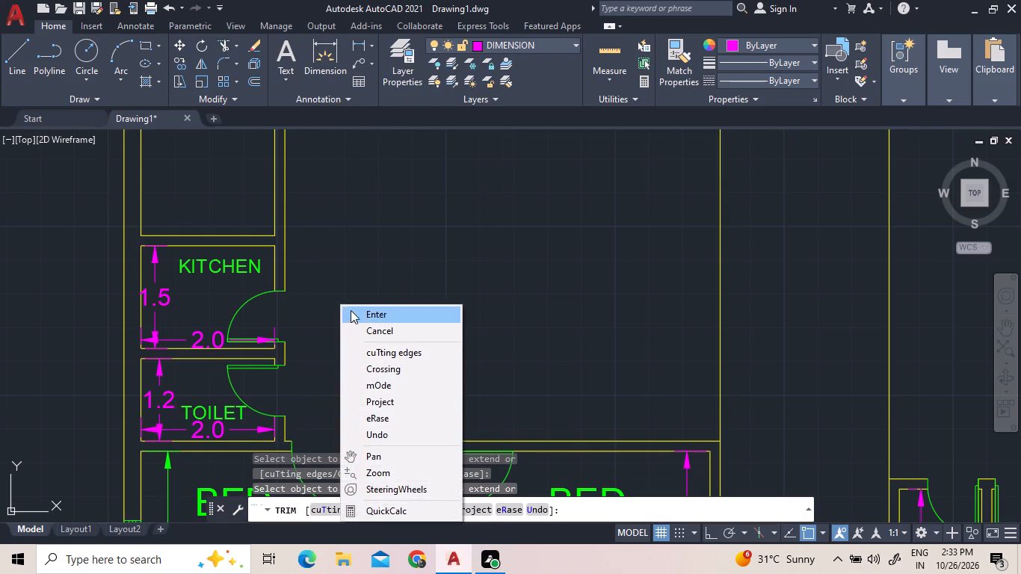
click(352, 312)
Extend the inner right-hand wall line of the 3.7-wide bedroom up to the outer line of its top wall.
scroll(338, 267, down, 1)
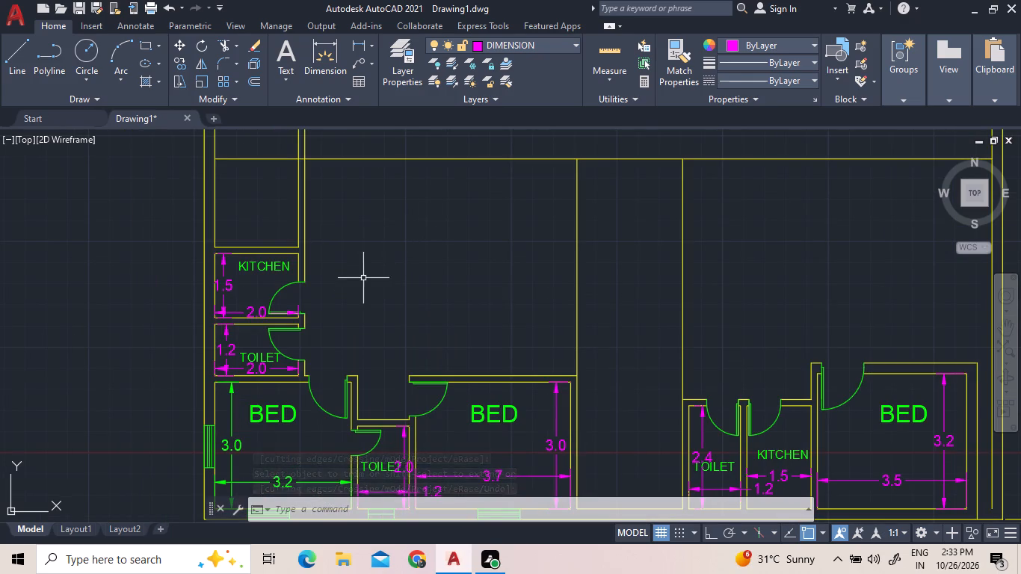
click(235, 49)
click(244, 108)
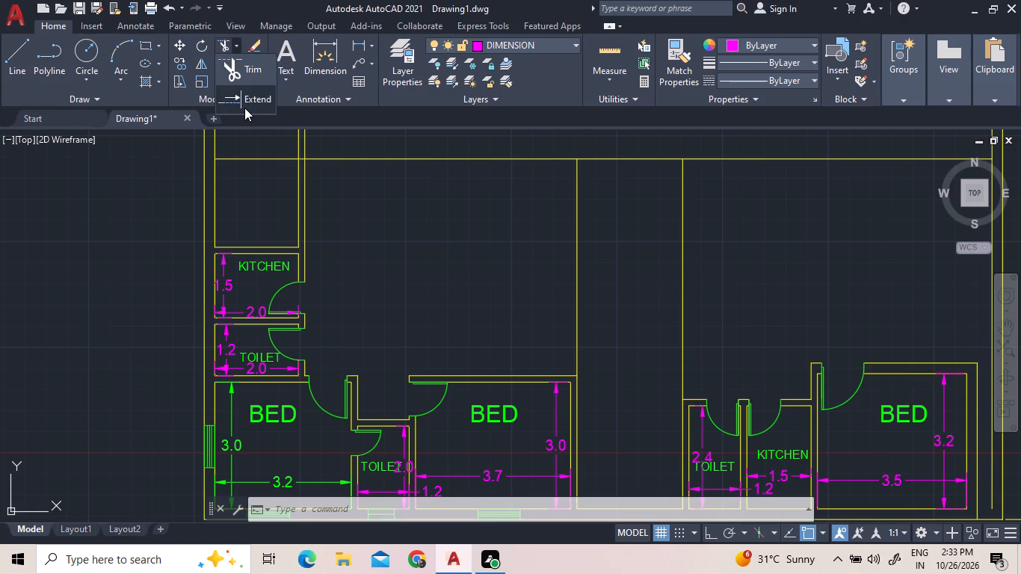
double_click(571, 407)
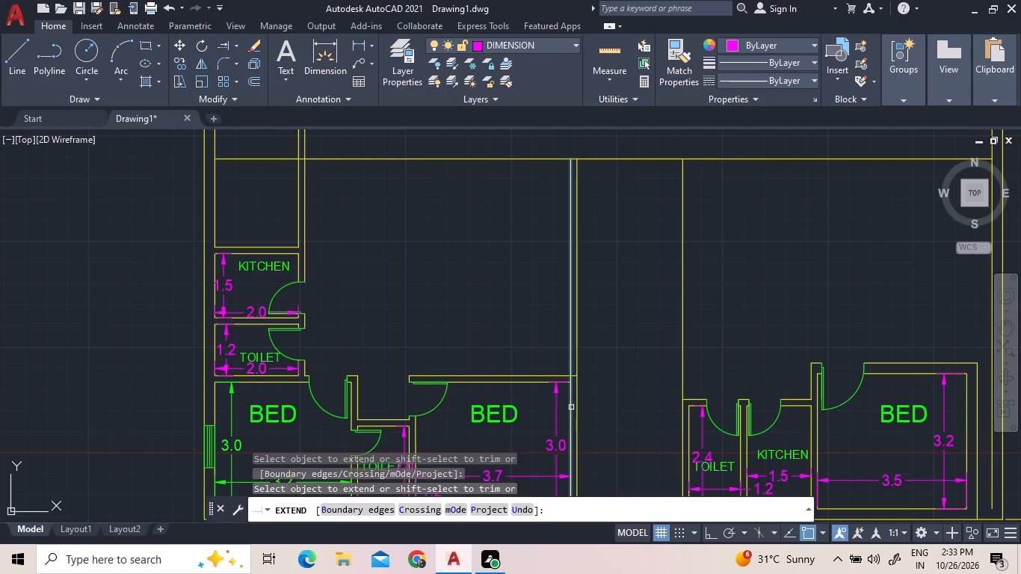
right_click(412, 238)
click(419, 244)
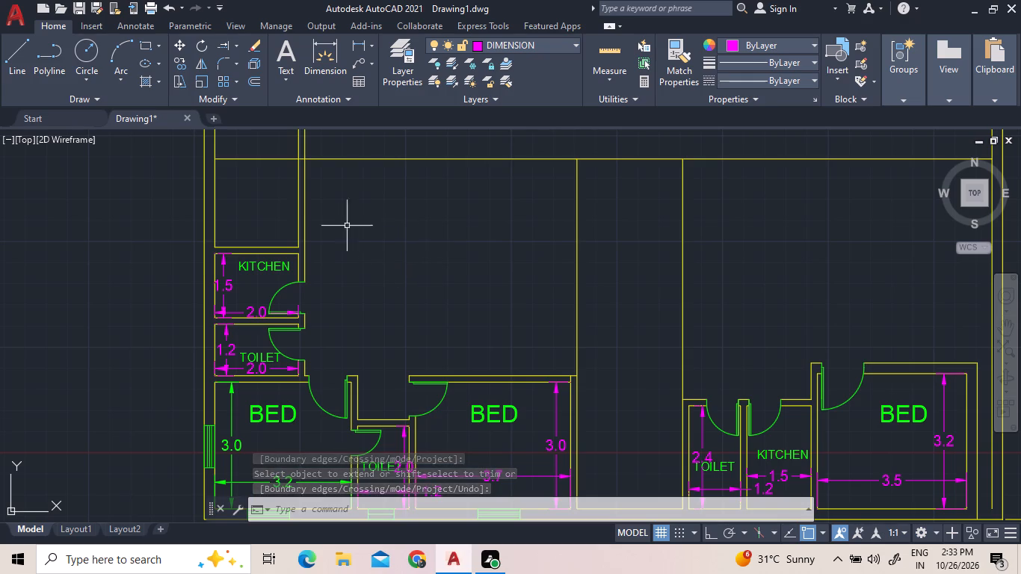
Extend both horizontal wall lines above the left-hand kitchen rightward to the long vertical wall line beyond the 3.7-wide bedroom.
click(225, 51)
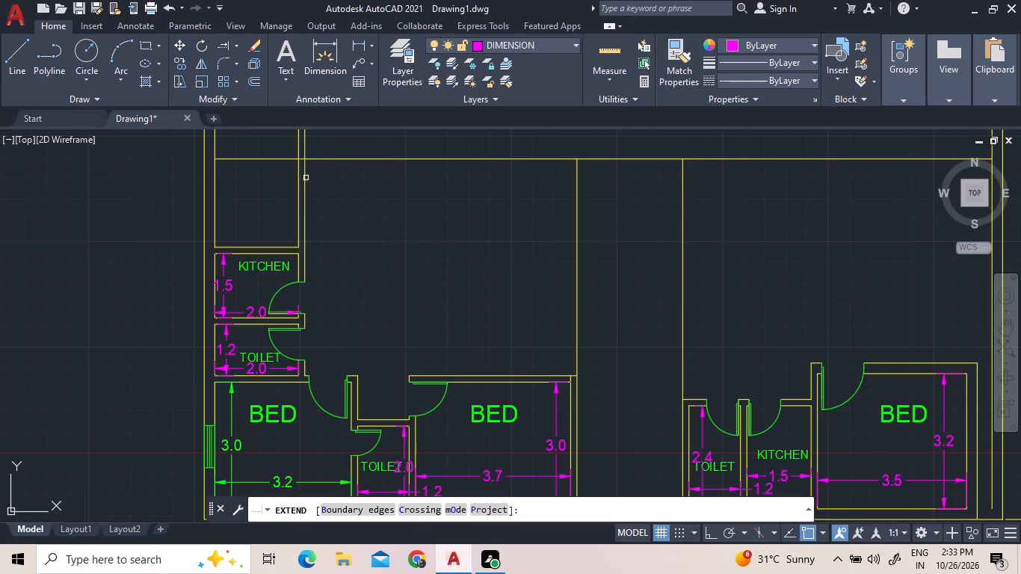
triple_click(292, 247)
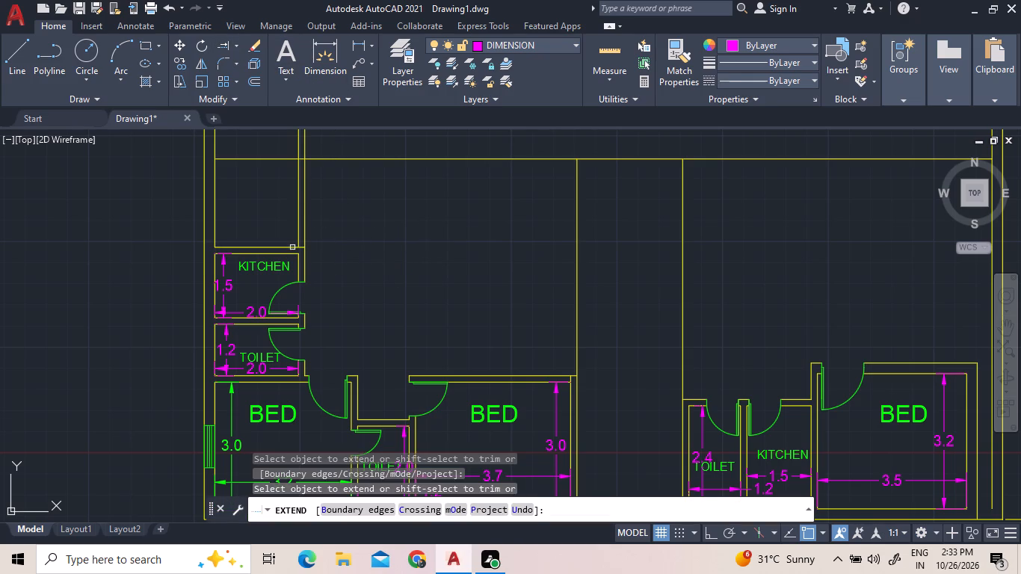
click(292, 247)
triple_click(290, 252)
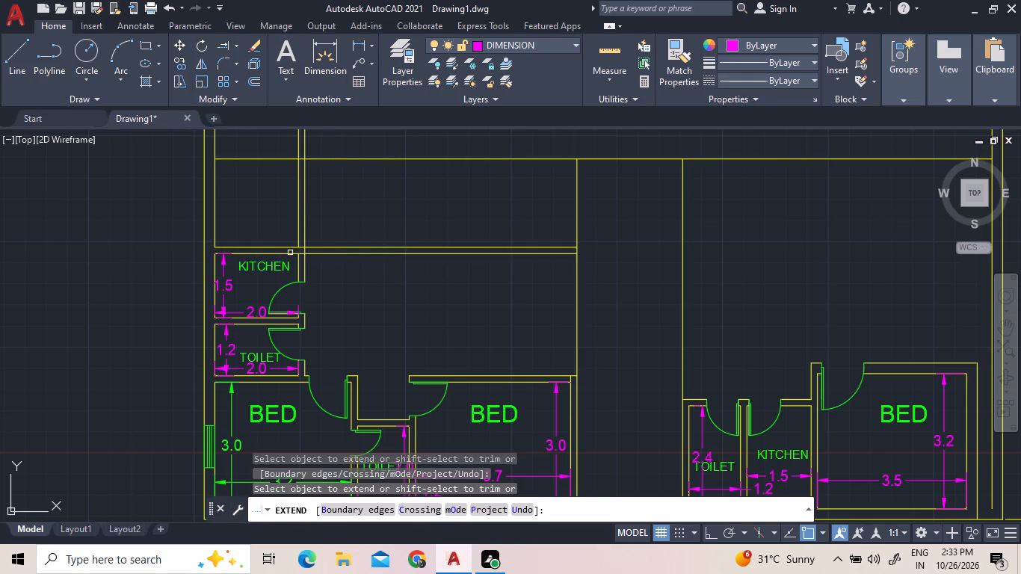
click(290, 253)
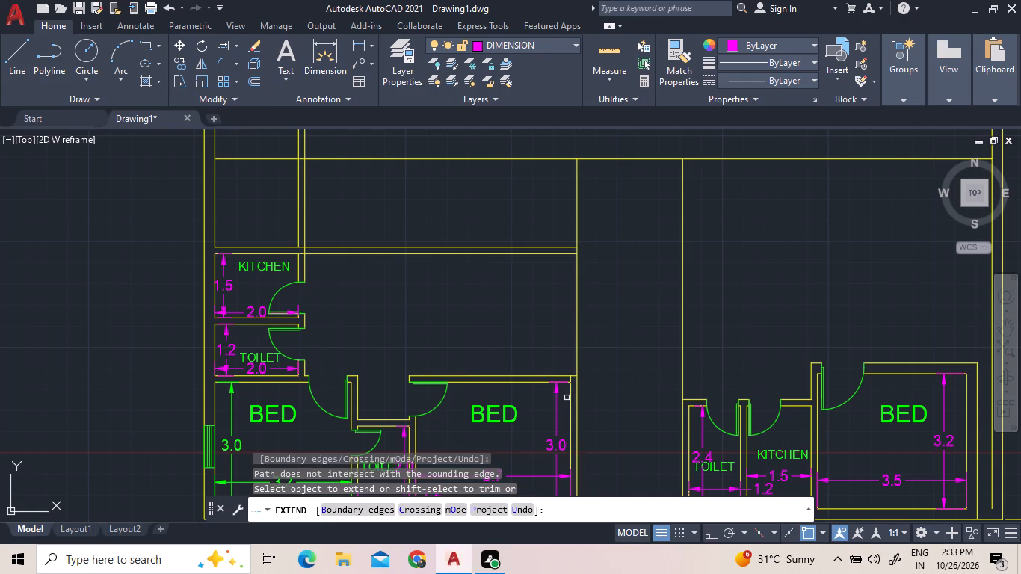
Extend the 3.7-wide bedroom's inner right-hand wall line up to the newly extended horizontal wall.
click(570, 402)
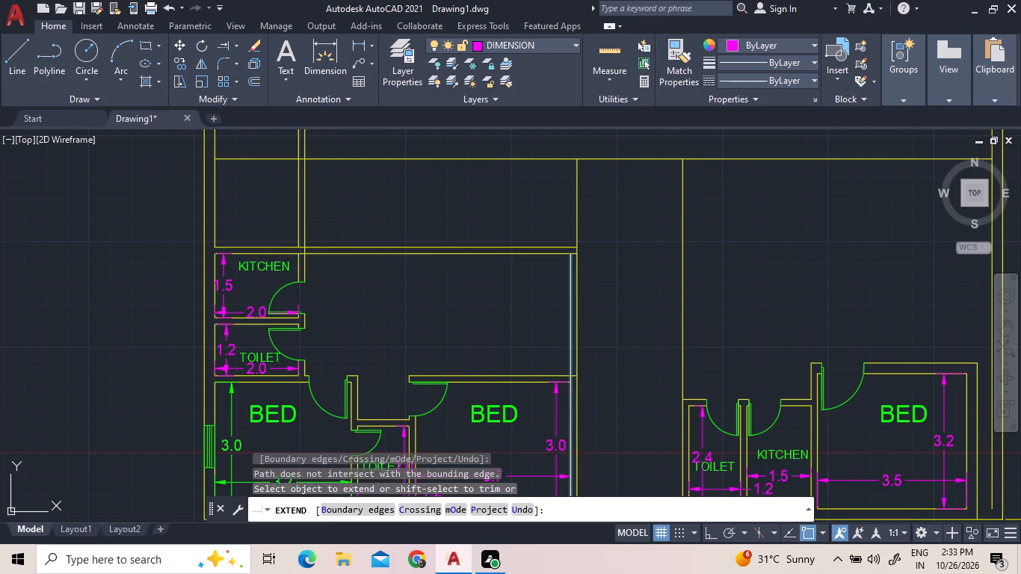
click(574, 324)
click(559, 293)
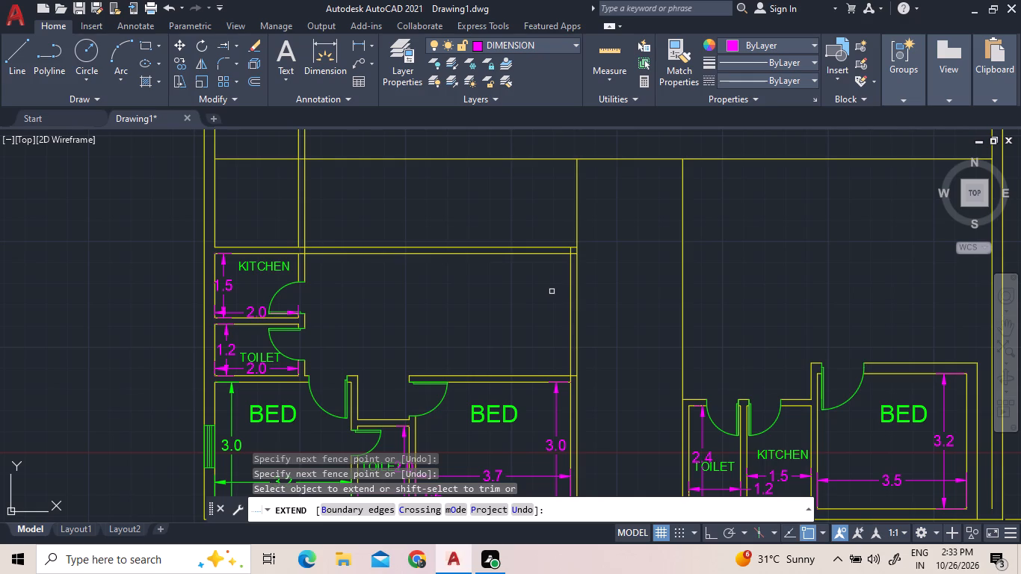
right_click(531, 296)
click(544, 310)
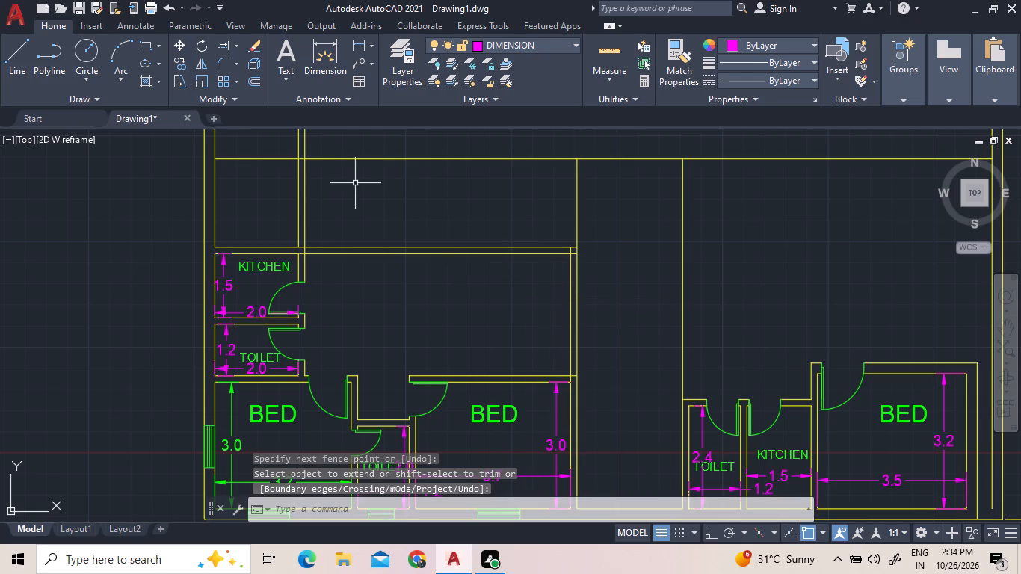
Trim the overlapping inner wall lines at the upper-right corner of the room above the 3.7-wide bedroom.
click(234, 48)
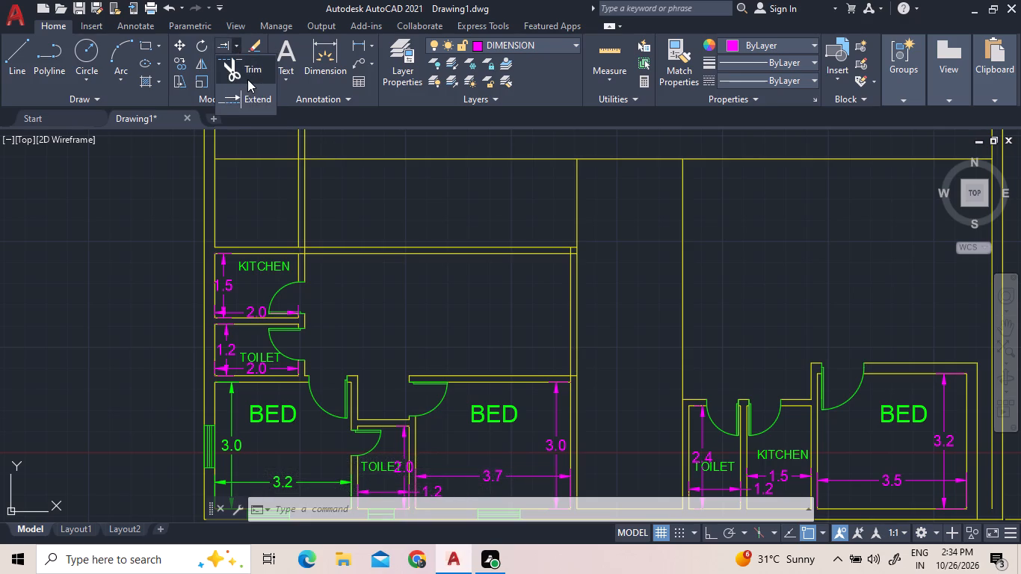
click(247, 79)
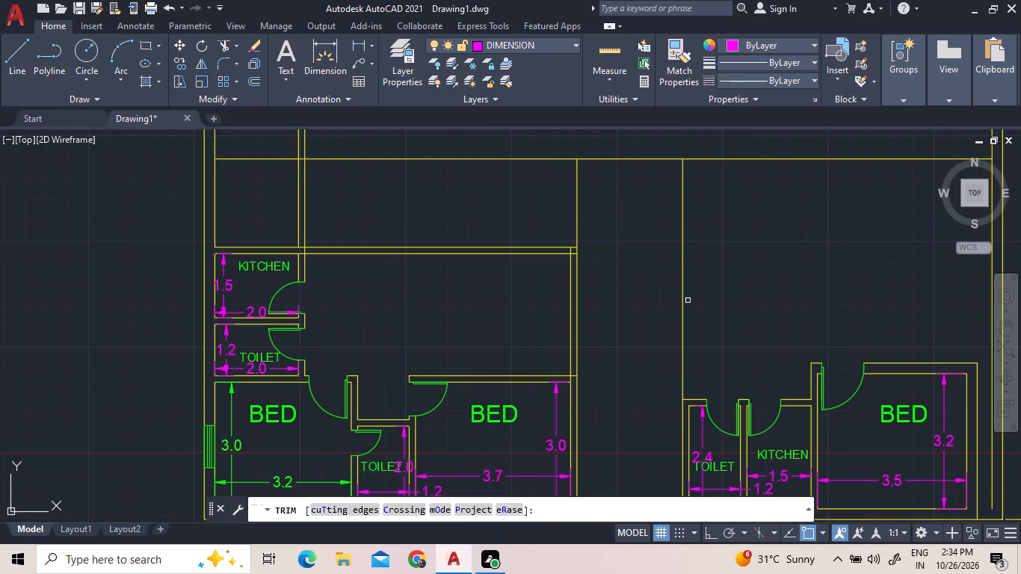
scroll(579, 252, up, 2)
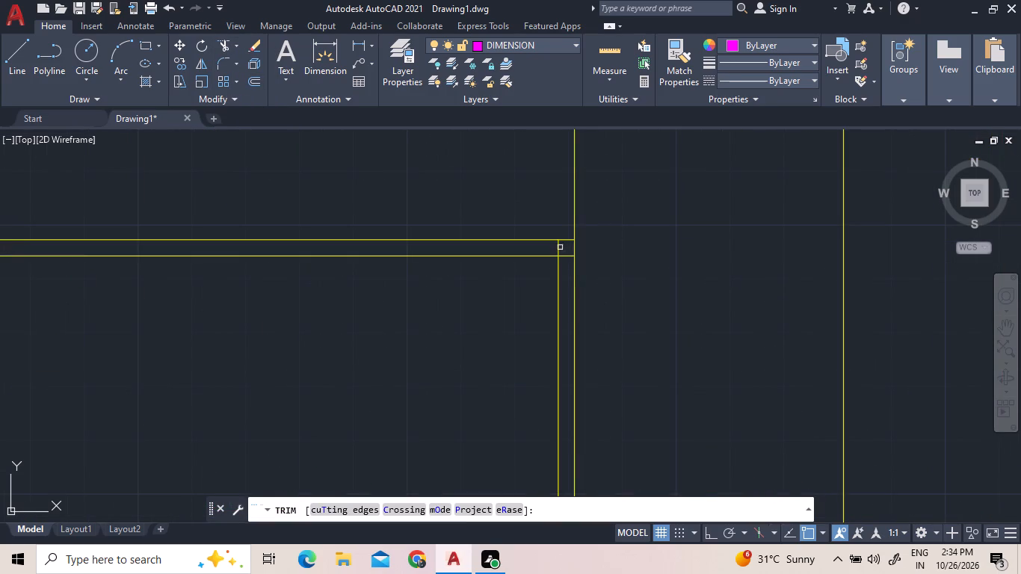
click(560, 247)
click(567, 258)
scroll(588, 284, down, 3)
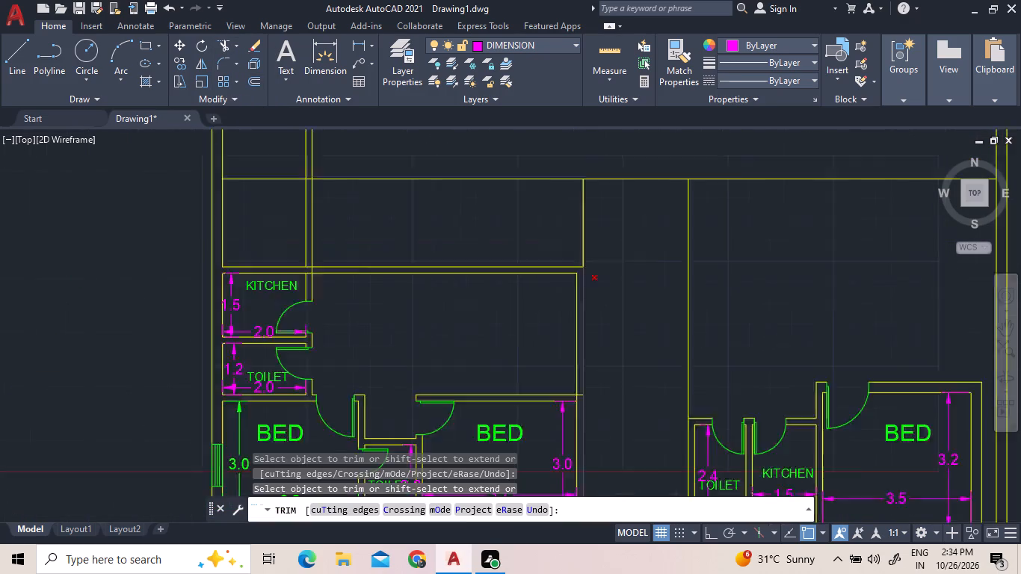
Trim the three line segments crossing the wall junction at the left-hand kitchen's upper-right corner.
scroll(418, 280, up, 4)
click(393, 262)
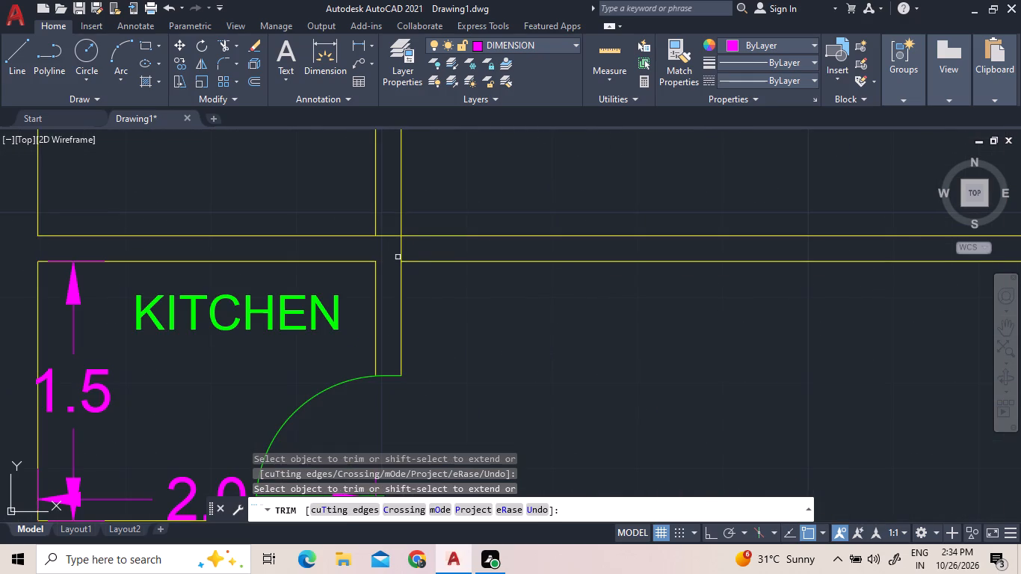
click(403, 251)
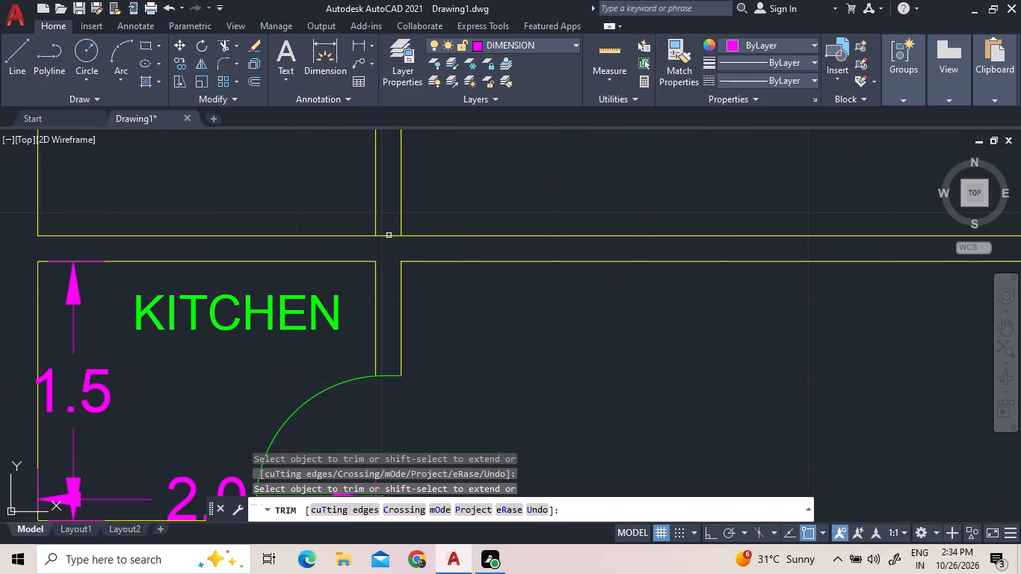
click(394, 235)
scroll(511, 203, down, 2)
scroll(543, 373, down, 1)
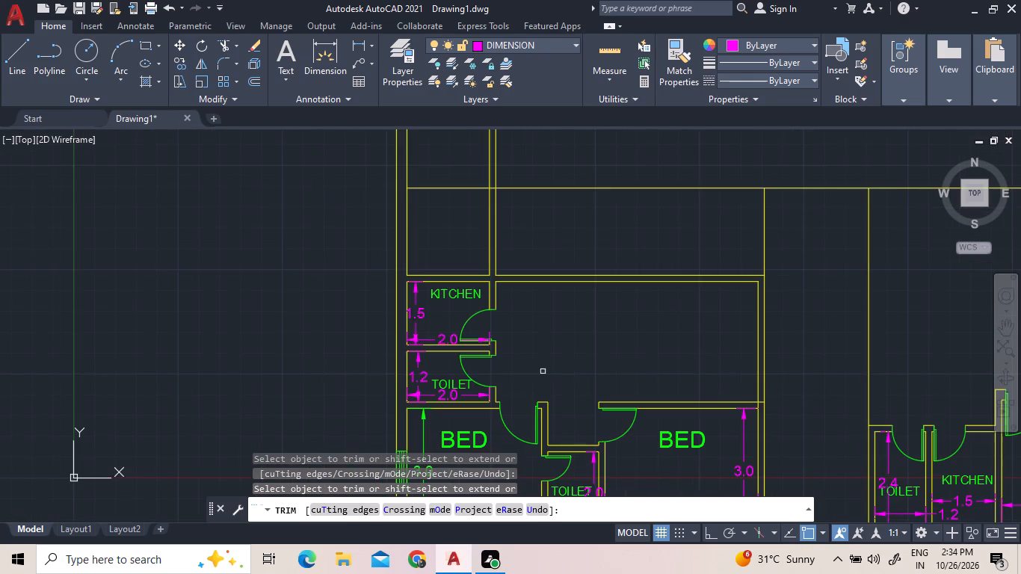
Trim the crossing line segments where the 3.7-wide bedroom's top wall meets its right-hand wall.
scroll(766, 404, up, 3)
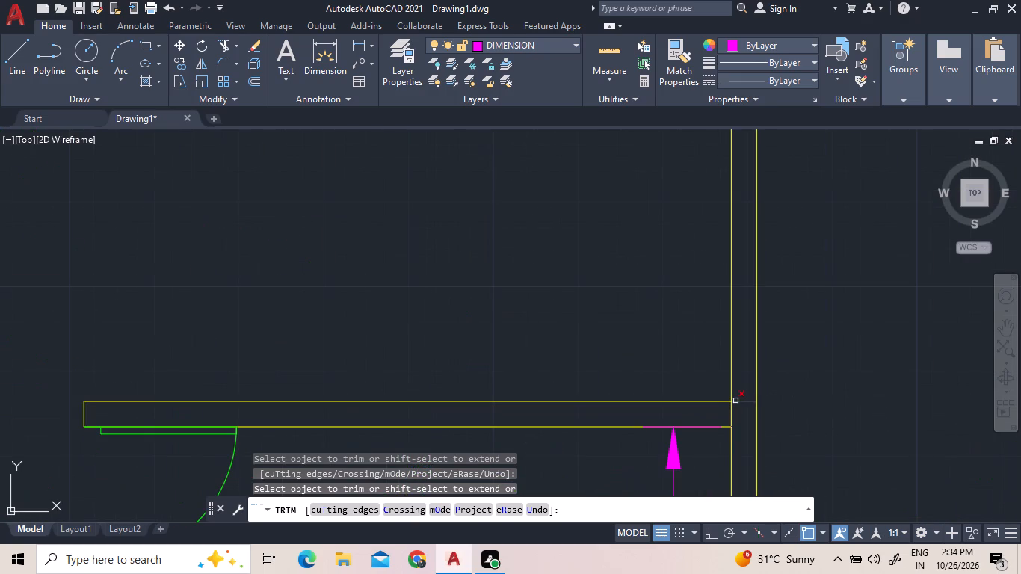
click(738, 401)
click(732, 408)
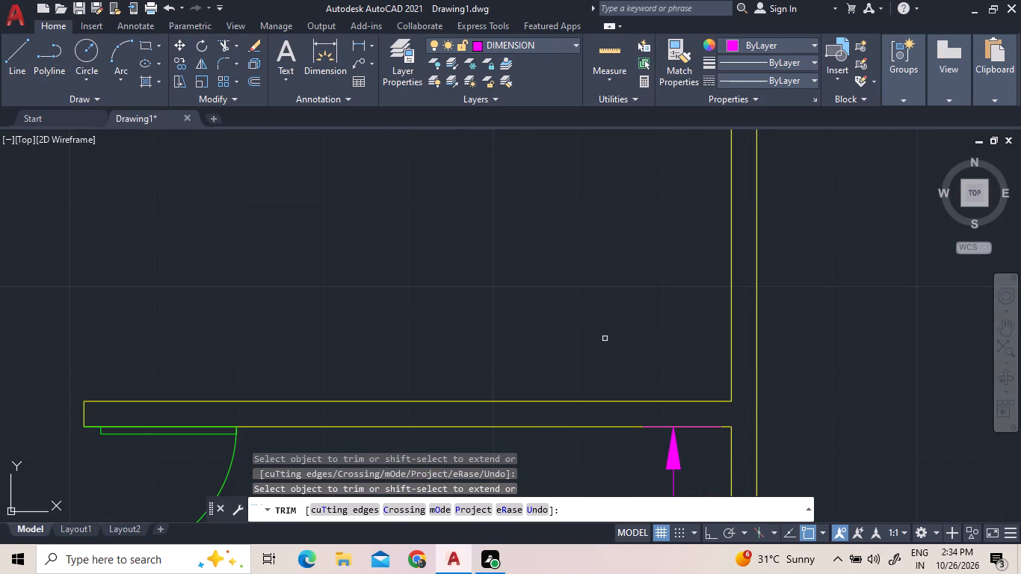
right_click(605, 339)
click(658, 126)
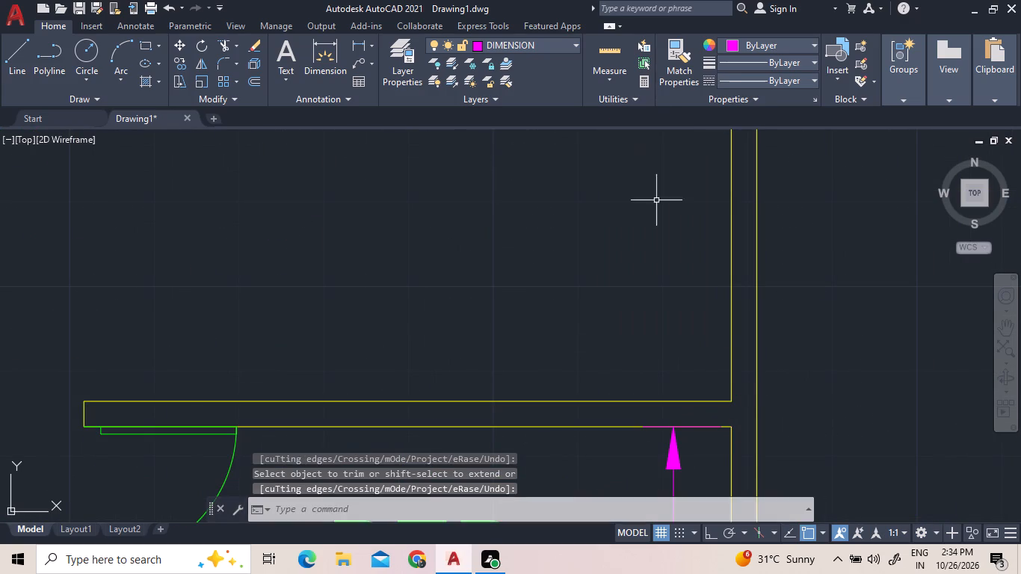
On the Defpoints layer with Ortho on, draw a short horizontal line across the right-hand wall from the inner upper-right corner of the room above the 3.7-wide bedroom.
scroll(627, 278, down, 3)
middle_drag(558, 158, 554, 161)
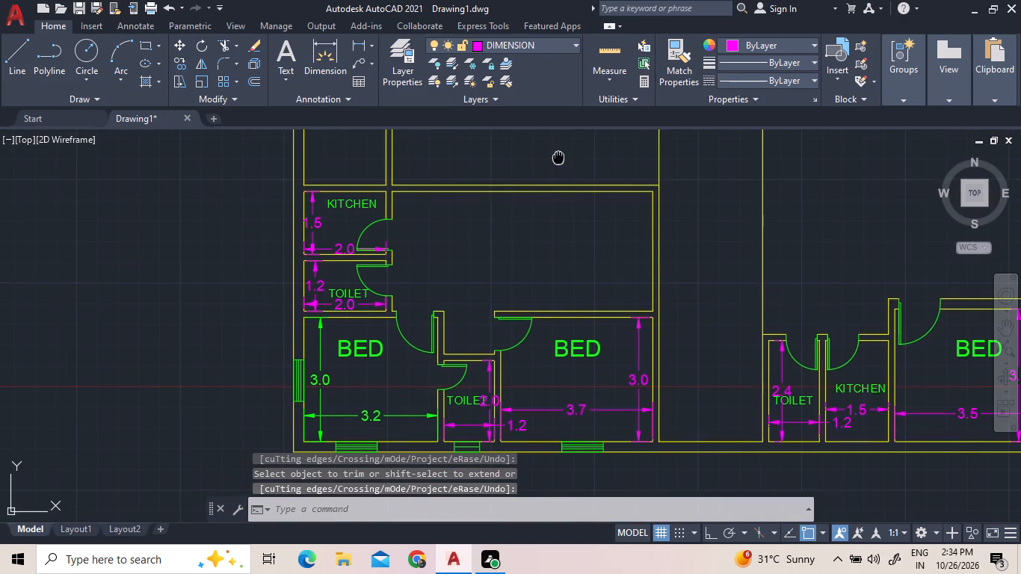
middle_drag(554, 161, 515, 199)
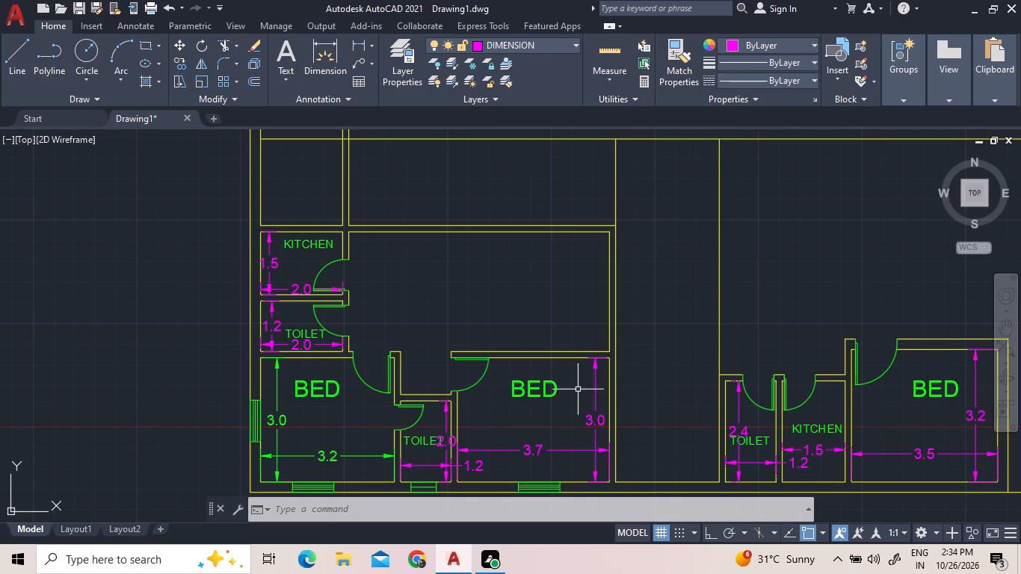
middle_drag(659, 220, 337, 239)
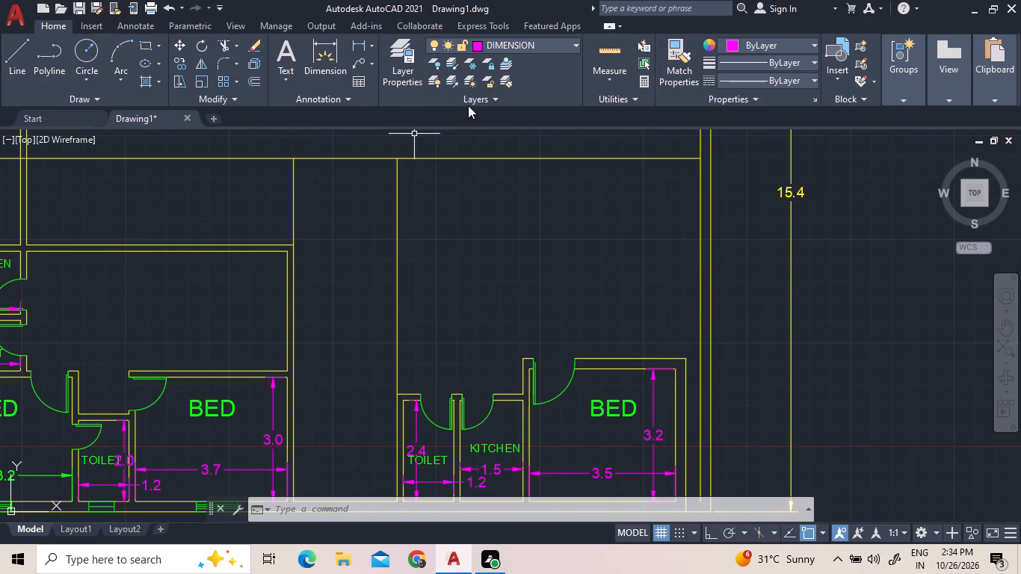
click(535, 42)
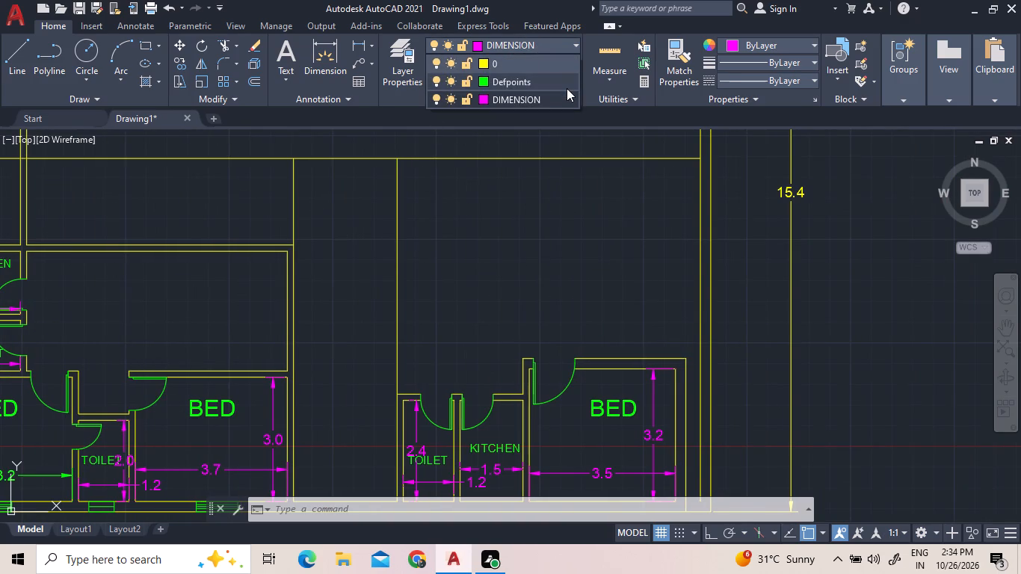
click(567, 88)
scroll(572, 363, down, 3)
scroll(383, 351, up, 3)
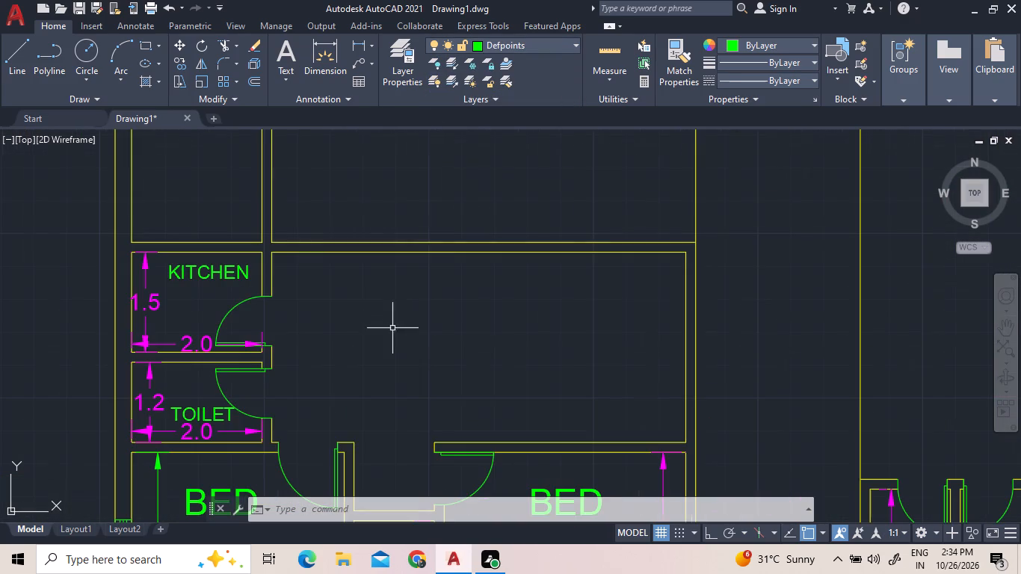
scroll(721, 268, up, 2)
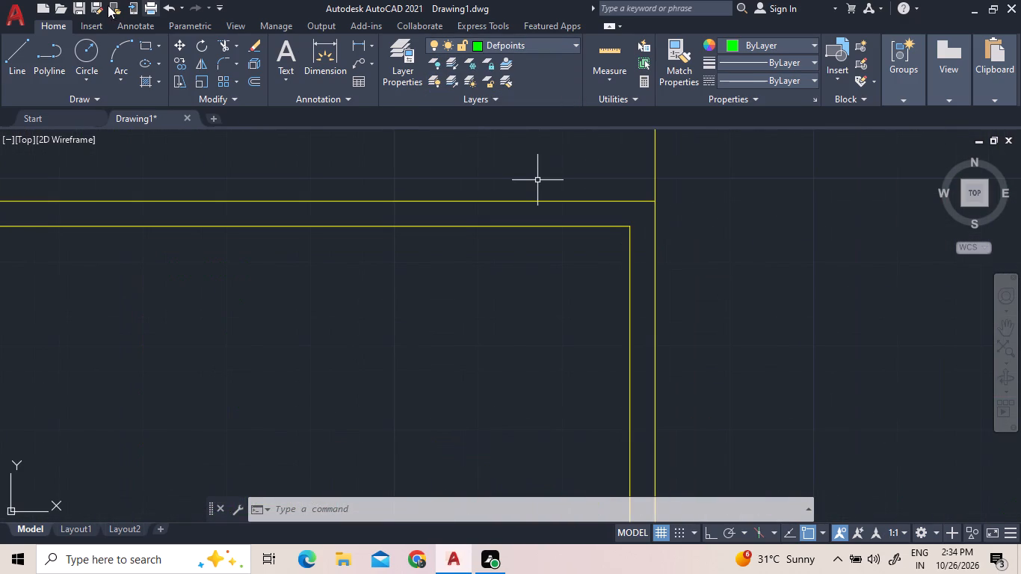
click(18, 52)
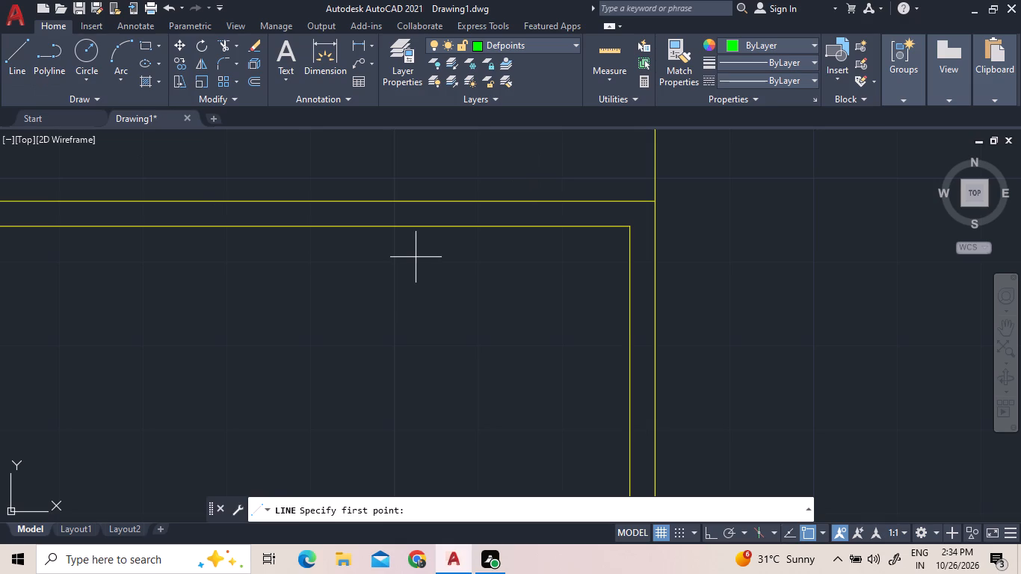
click(632, 227)
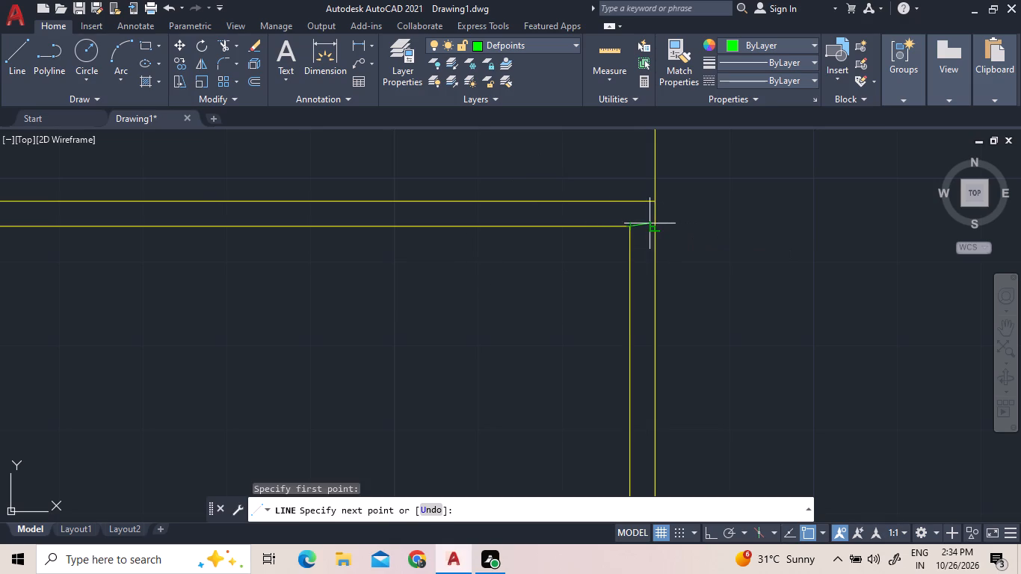
scroll(648, 246, up, 3)
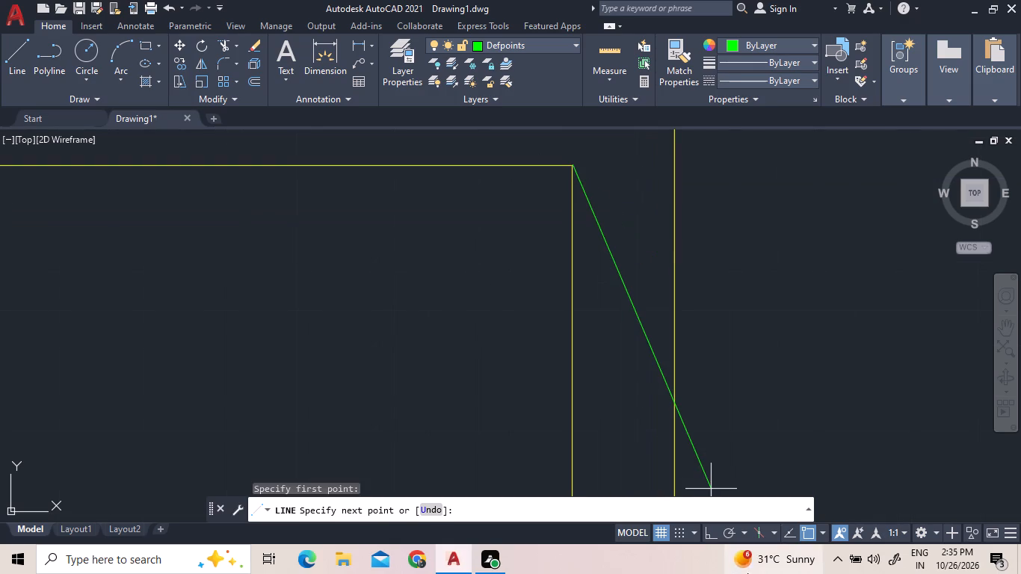
click(712, 528)
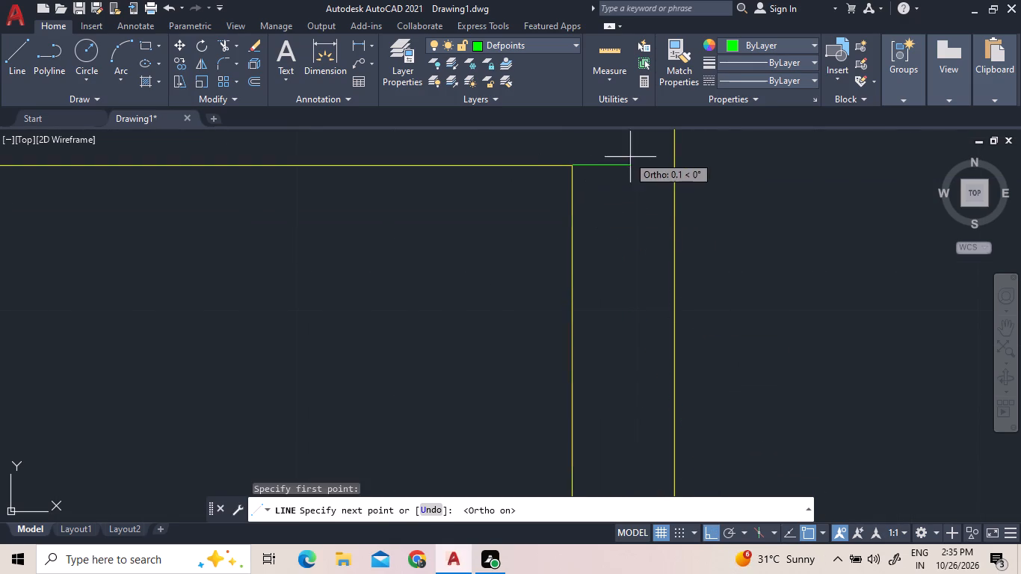
click(675, 164)
right_click(679, 188)
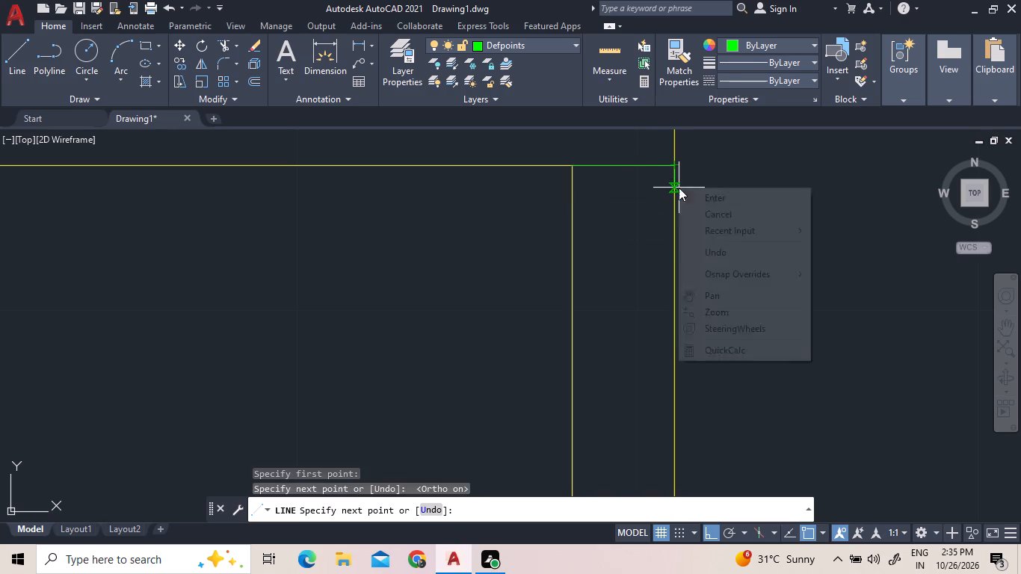
click(681, 190)
scroll(658, 220, down, 3)
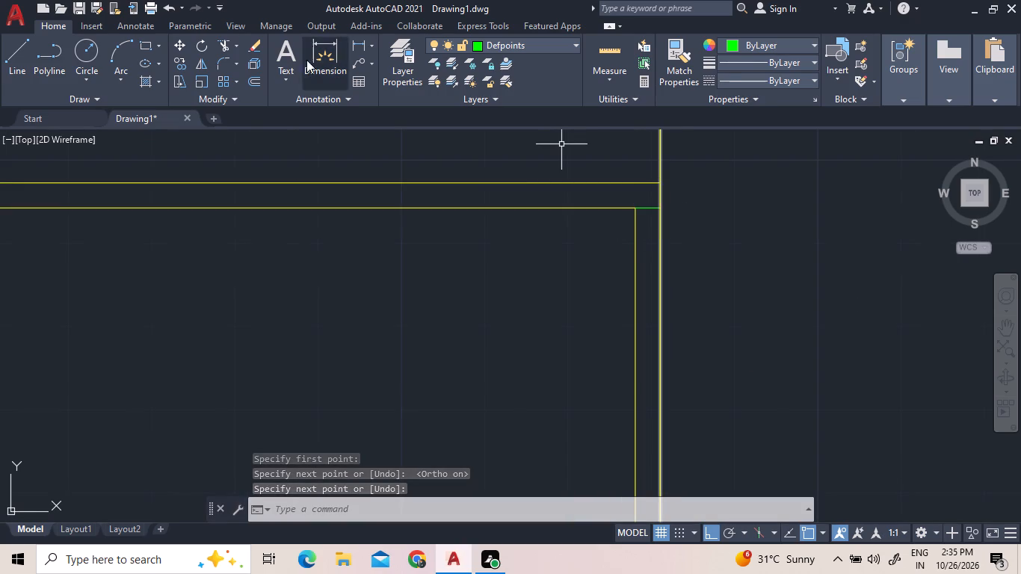
Offset the short line across the right-hand wall downward by 0.1.
click(244, 76)
click(250, 78)
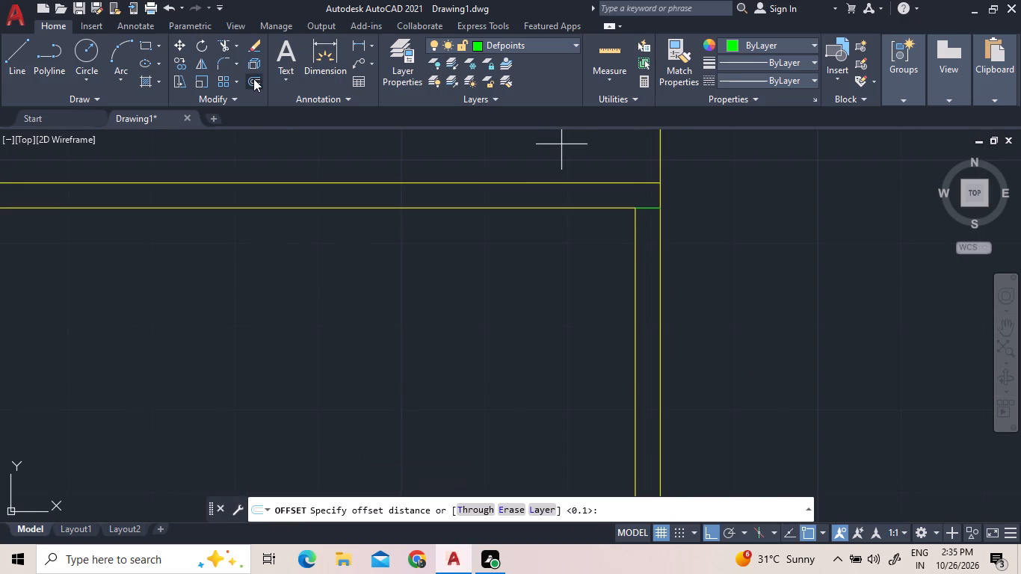
key(Return)
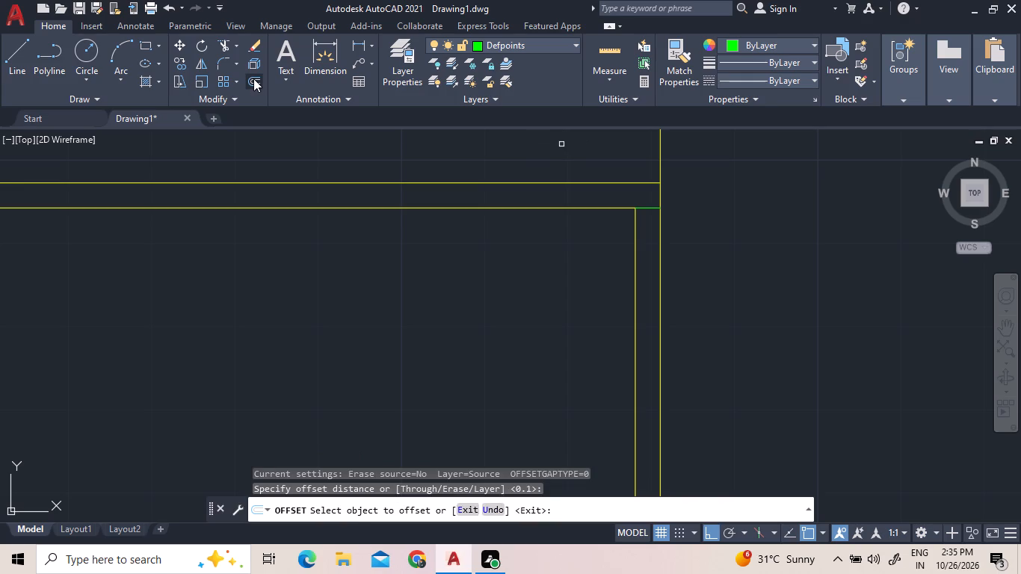
click(647, 207)
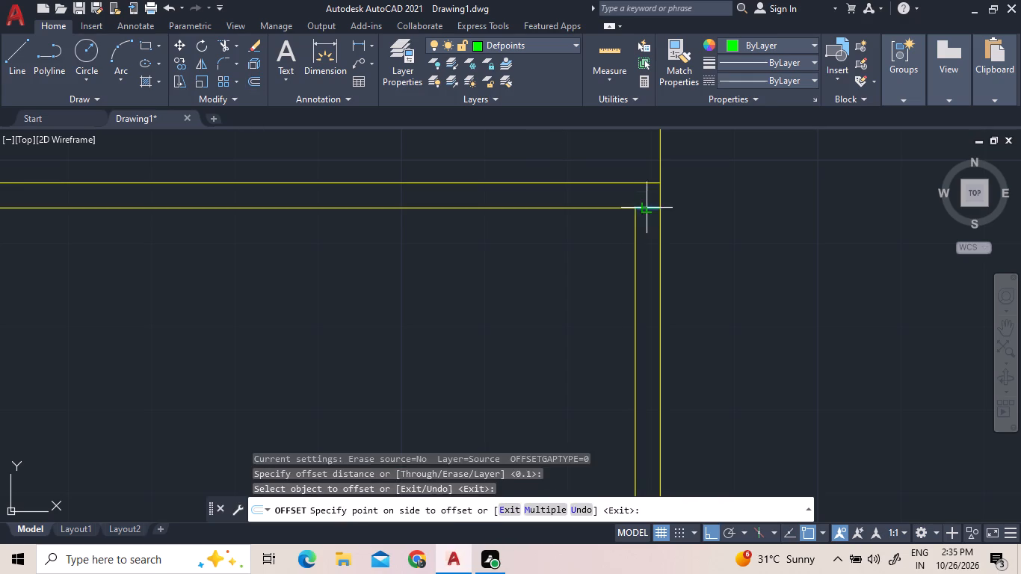
click(648, 223)
right_click(683, 215)
click(694, 228)
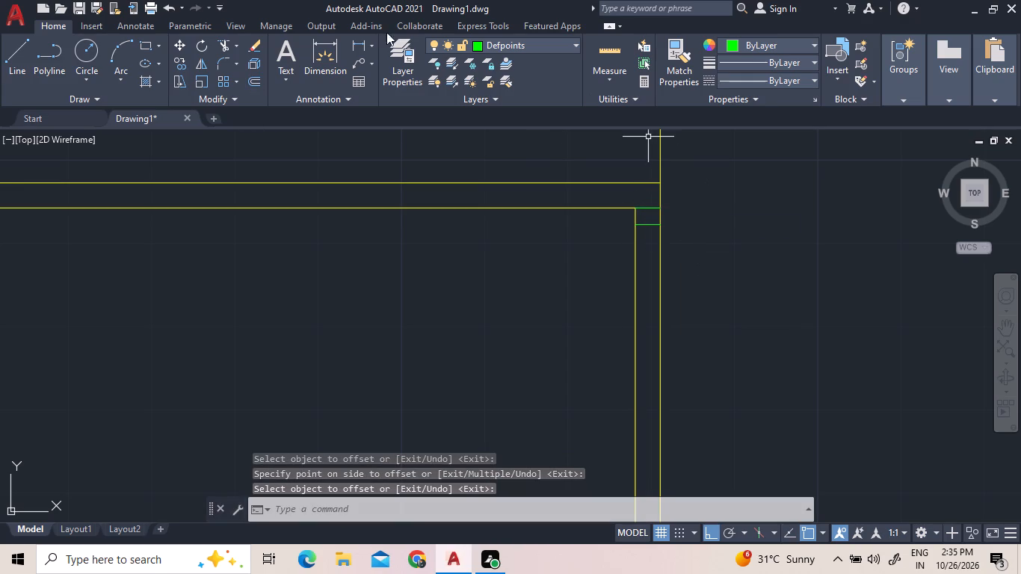
Insert a Door - Metric block from the architectural tool palette into the room above the 3.7-wide bedroom.
right_click(364, 246)
click(436, 269)
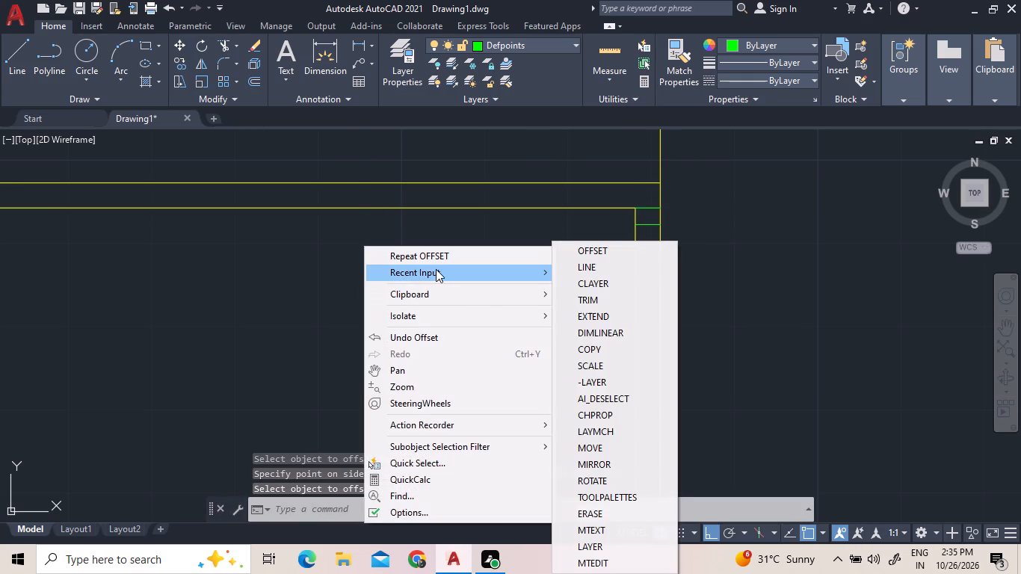
click(623, 502)
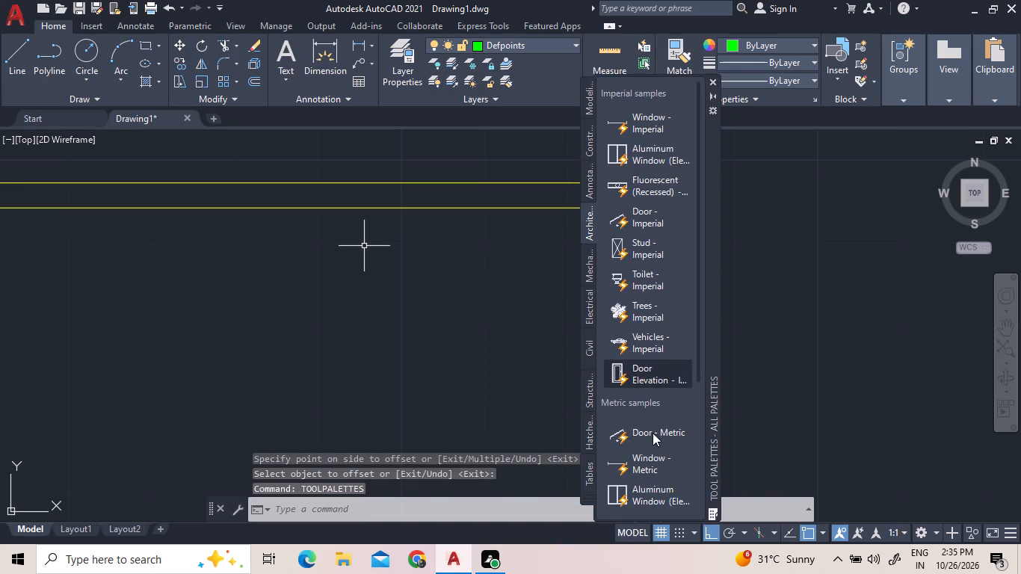
drag(653, 433, 343, 324)
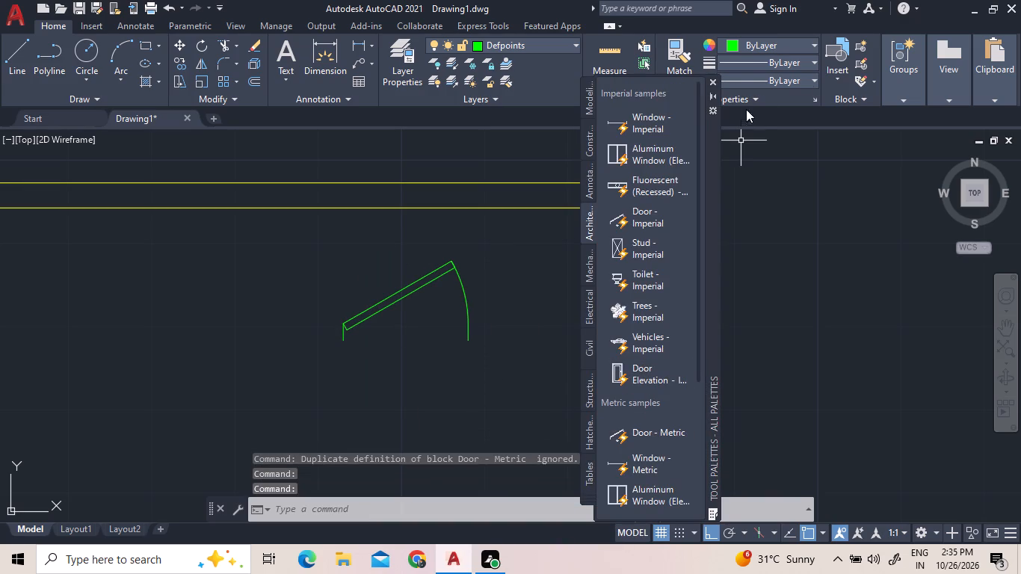
click(709, 81)
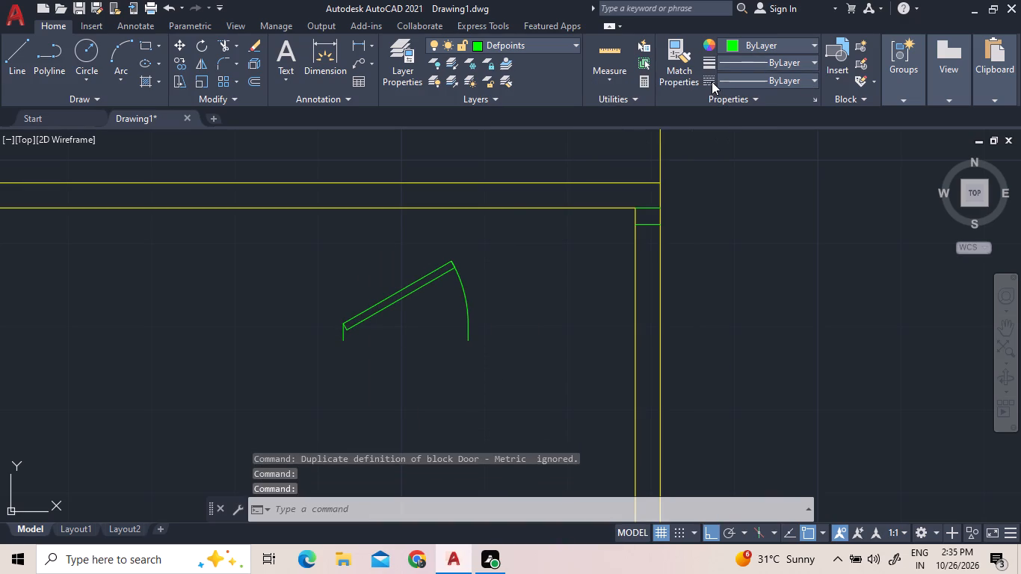
Set the inserted door to open 90° and flip it horizontally so the leaf hinges on its right-hand side, swinging upward.
click(431, 276)
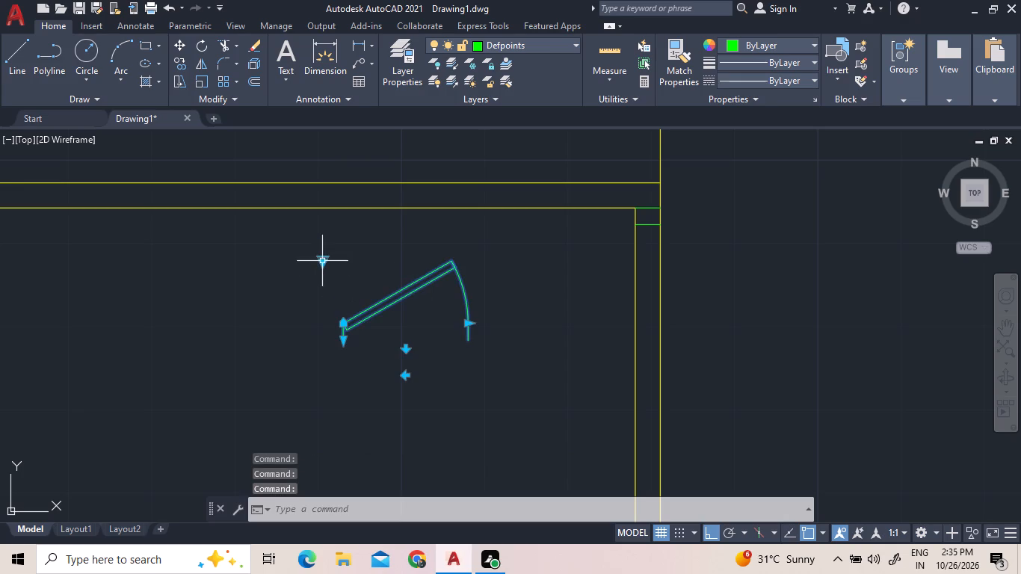
click(321, 262)
click(333, 322)
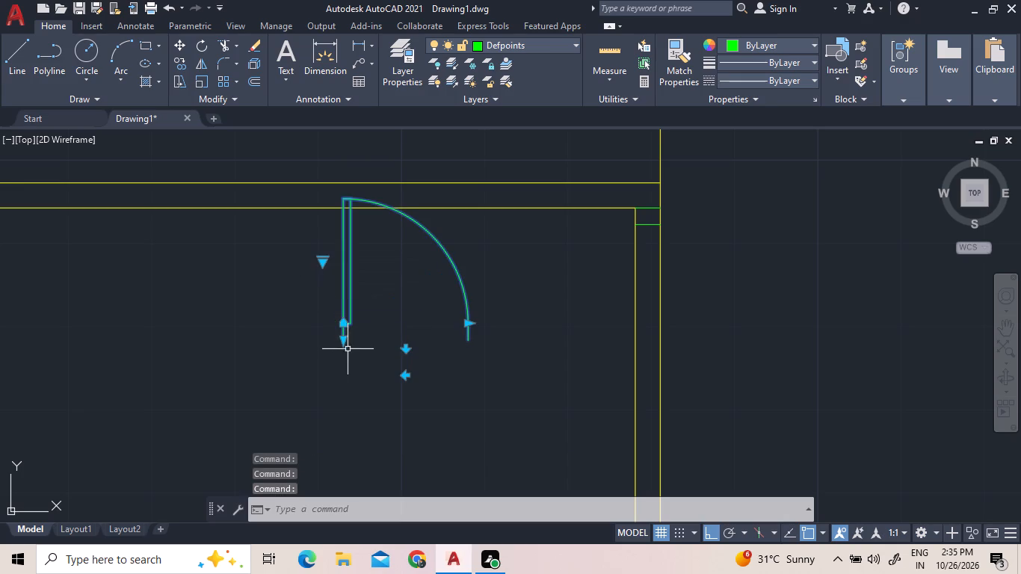
right_click(359, 332)
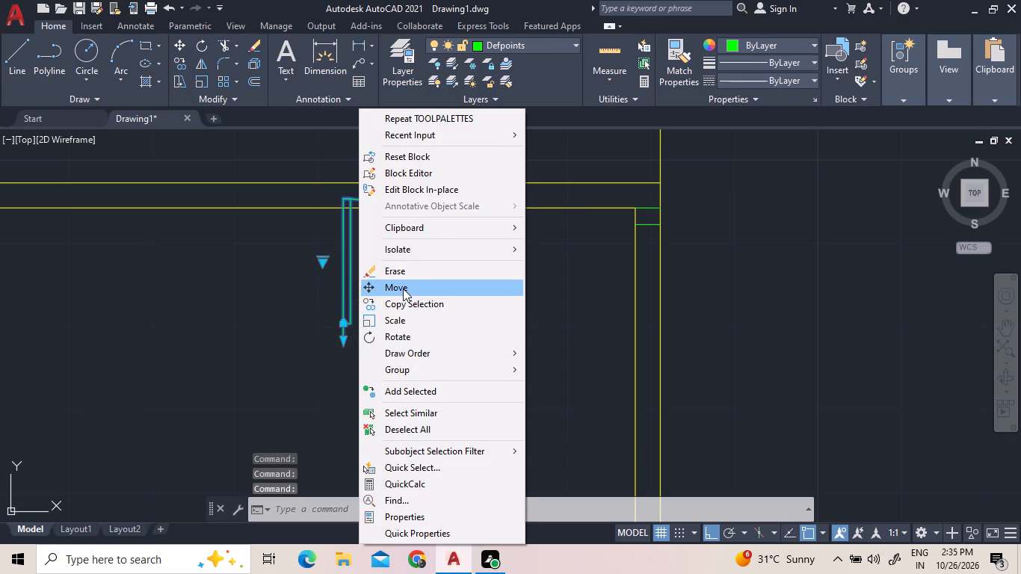
click(324, 350)
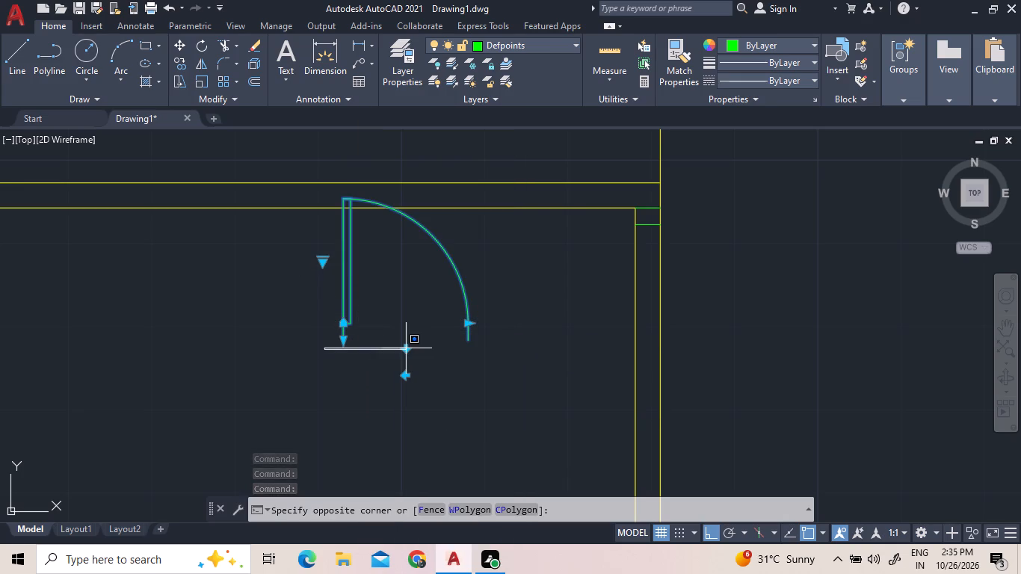
click(404, 348)
click(402, 347)
click(409, 288)
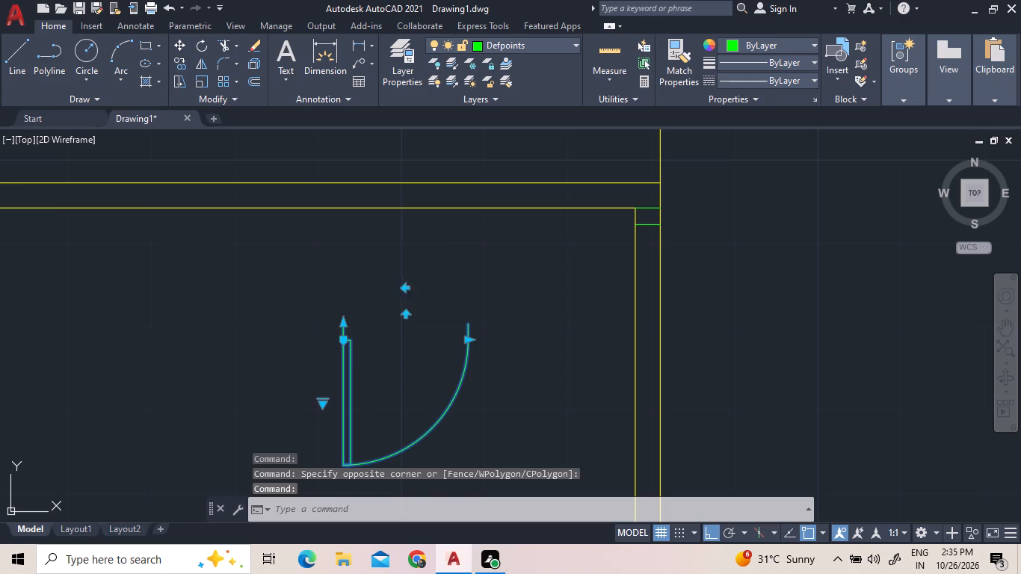
click(407, 315)
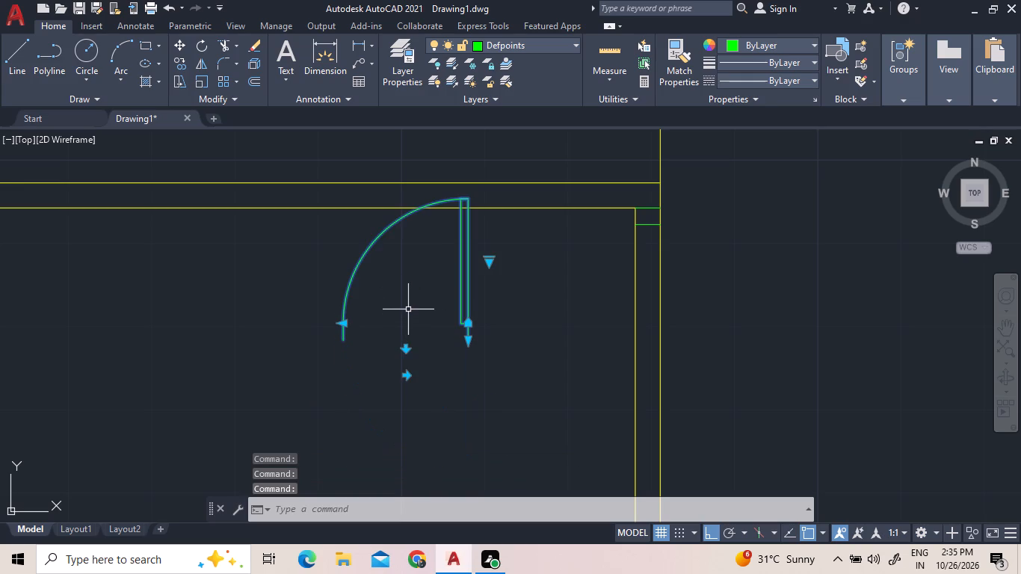
Rotate the door 90° counterclockwise about its lower hinge-side endpoint.
right_click(419, 339)
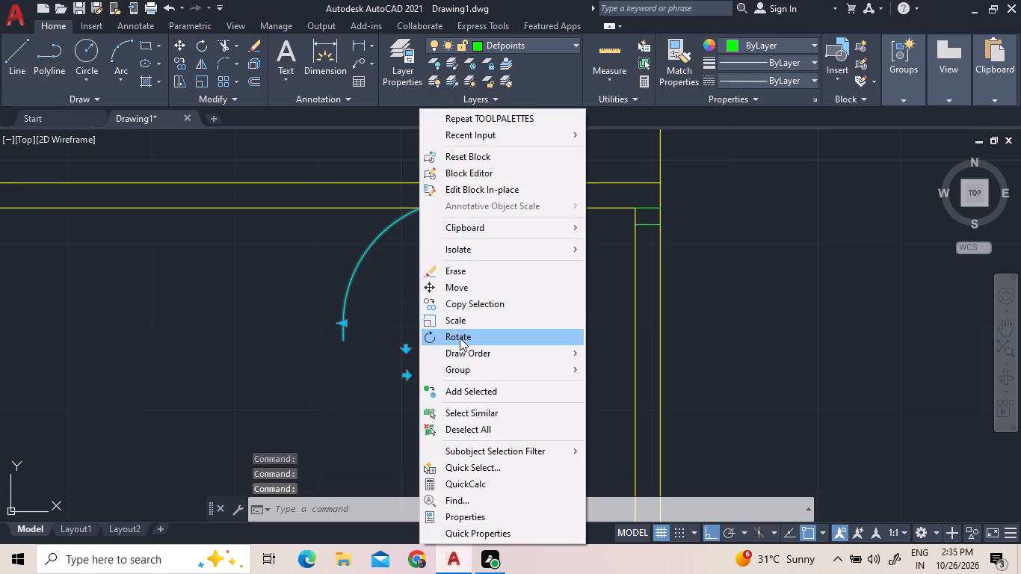
click(460, 338)
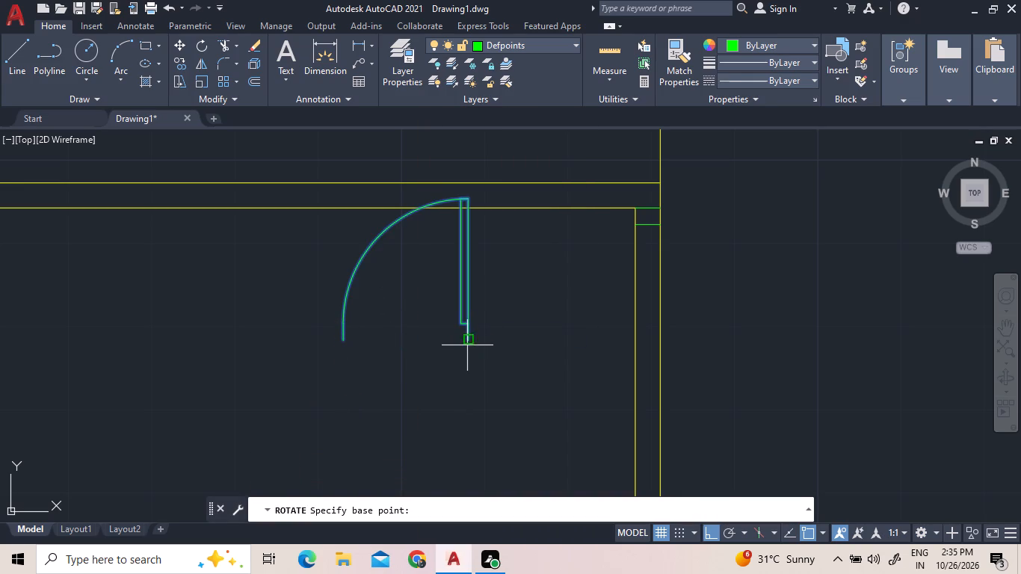
click(467, 342)
click(467, 220)
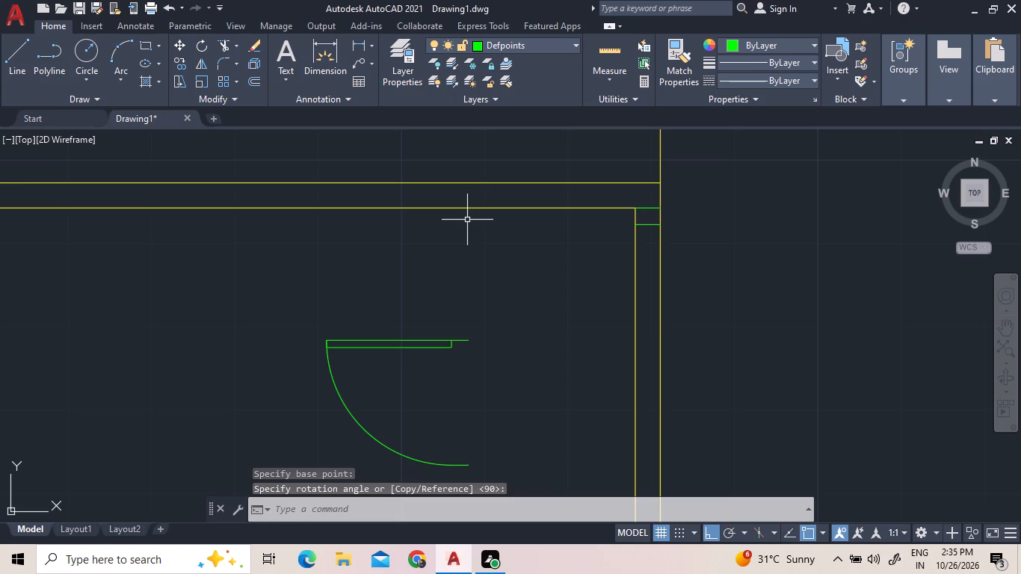
Move the door by its hinge-side frame end onto the outer end of the offset line in the right-hand wall.
click(433, 346)
right_click(386, 324)
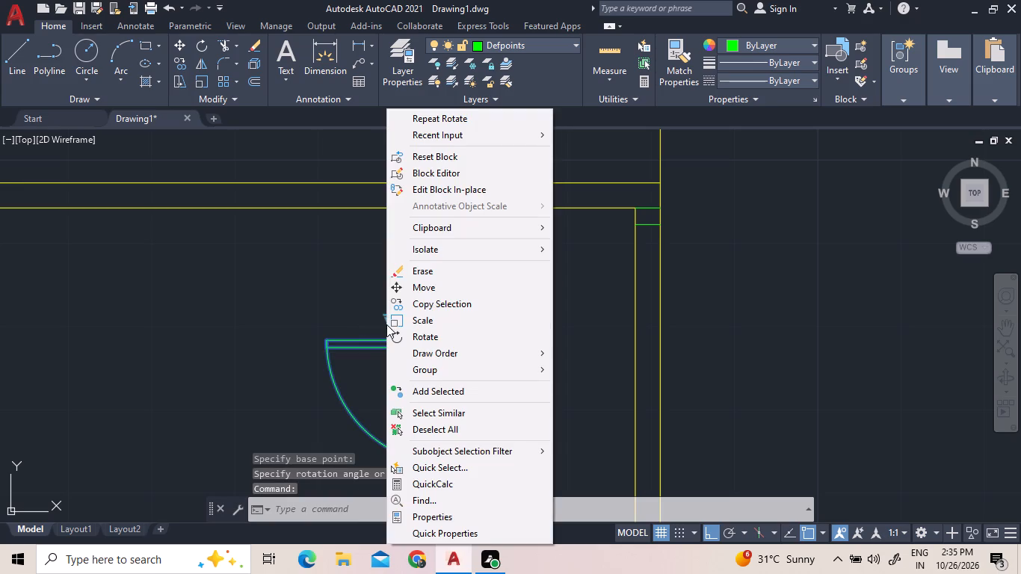
click(414, 293)
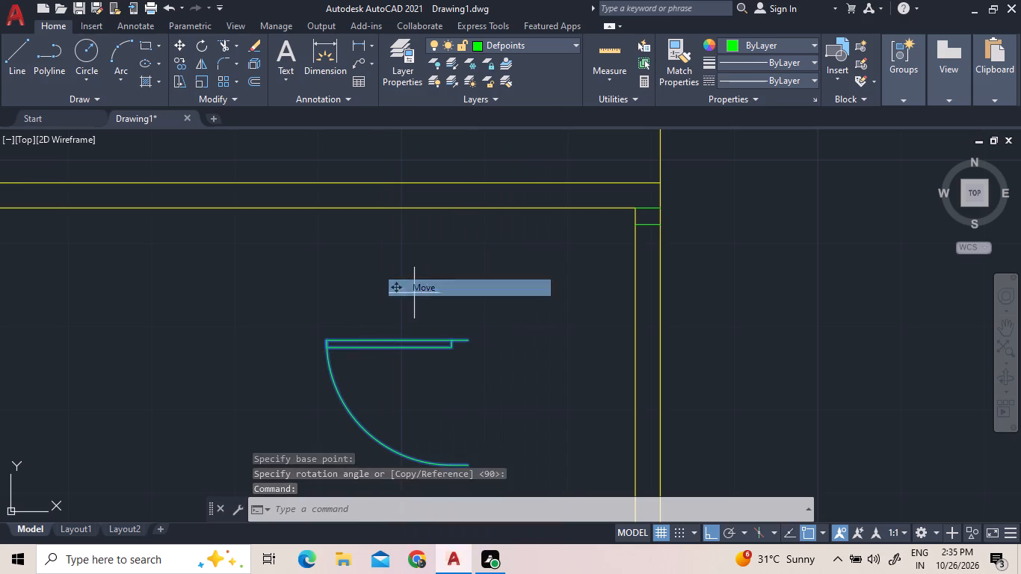
click(467, 343)
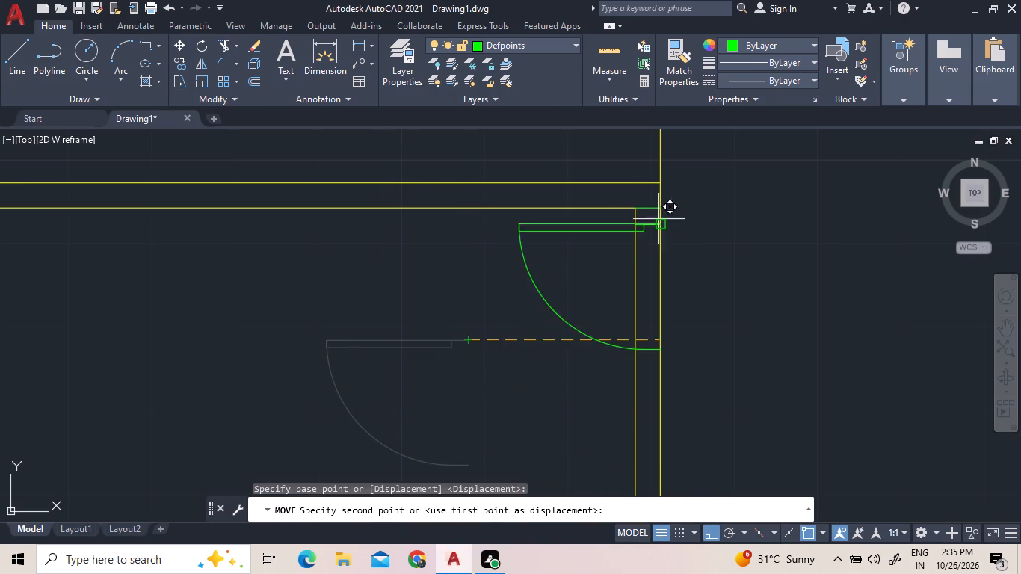
click(657, 225)
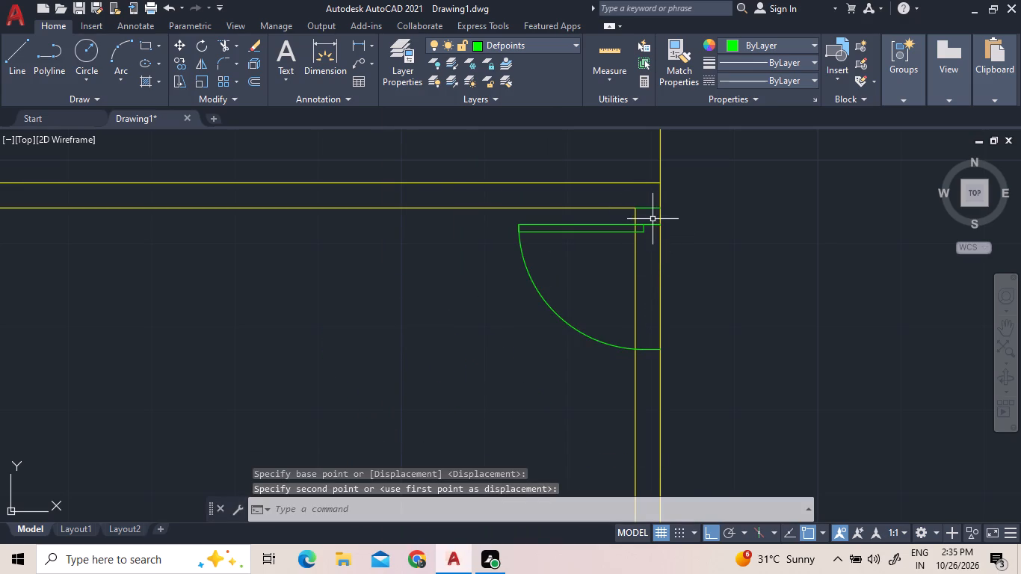
Stretch the door's width downward along the right-hand wall to a larger size.
click(556, 309)
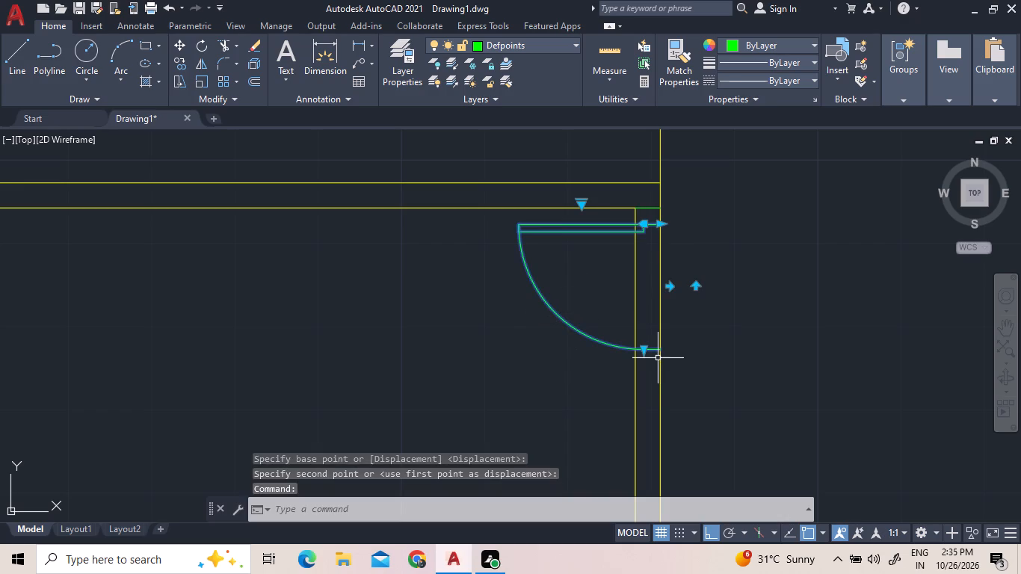
click(644, 348)
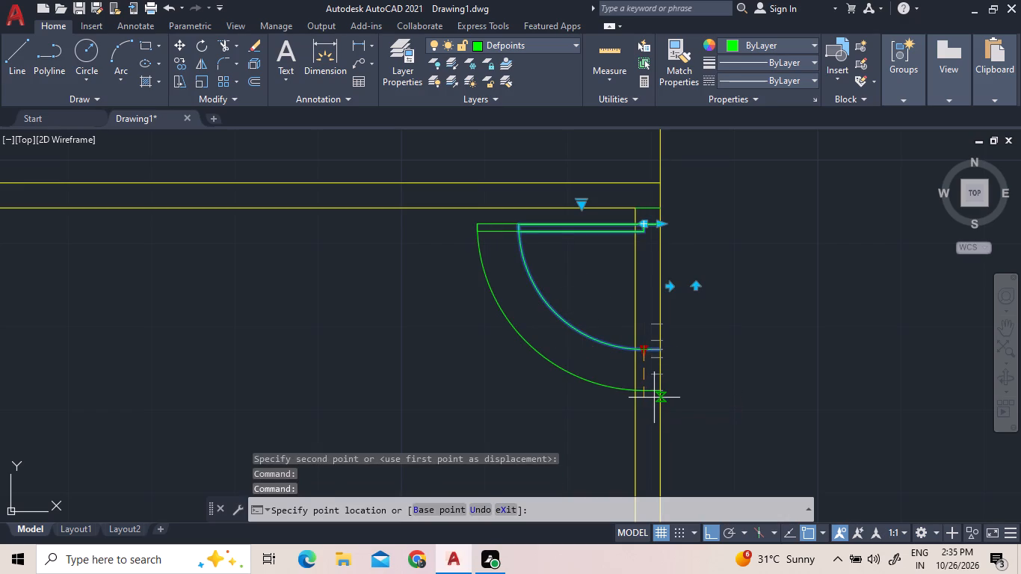
scroll(653, 399, up, 2)
click(652, 382)
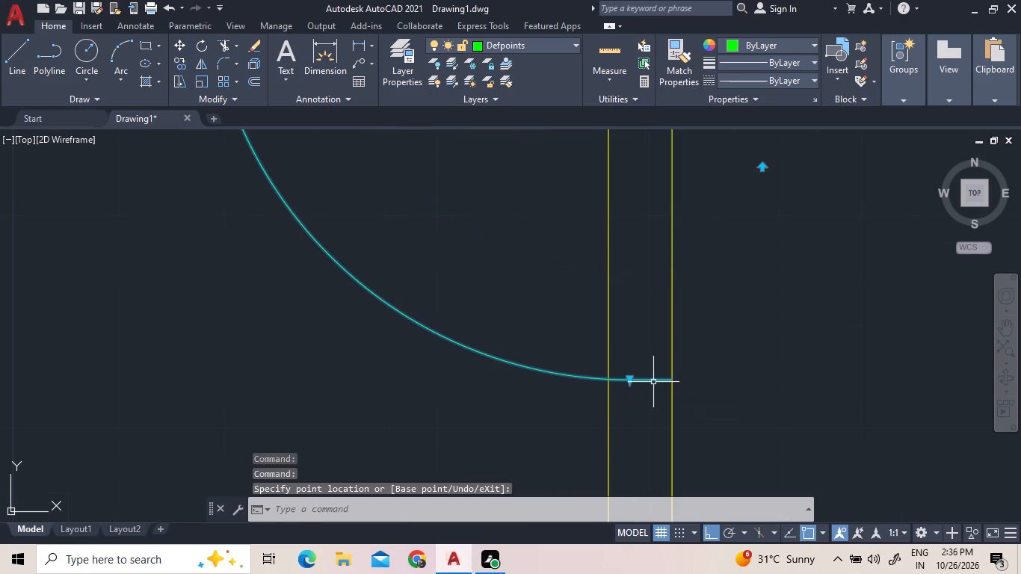
scroll(644, 398, down, 4)
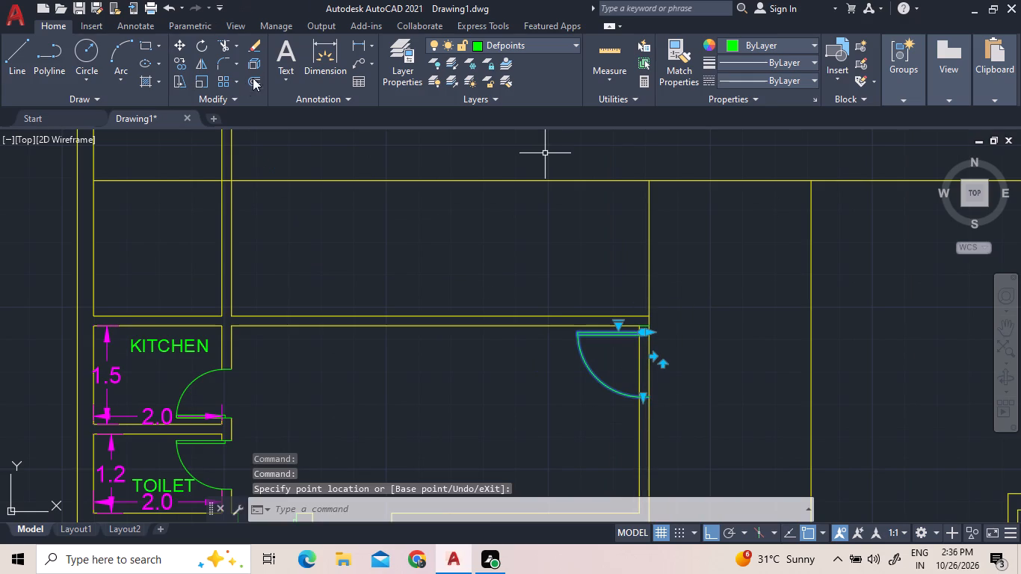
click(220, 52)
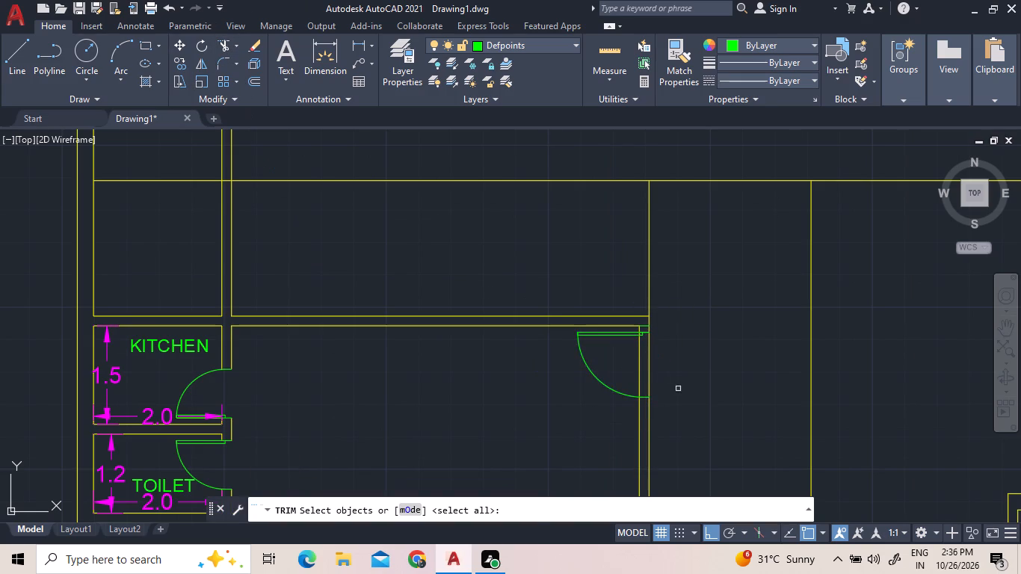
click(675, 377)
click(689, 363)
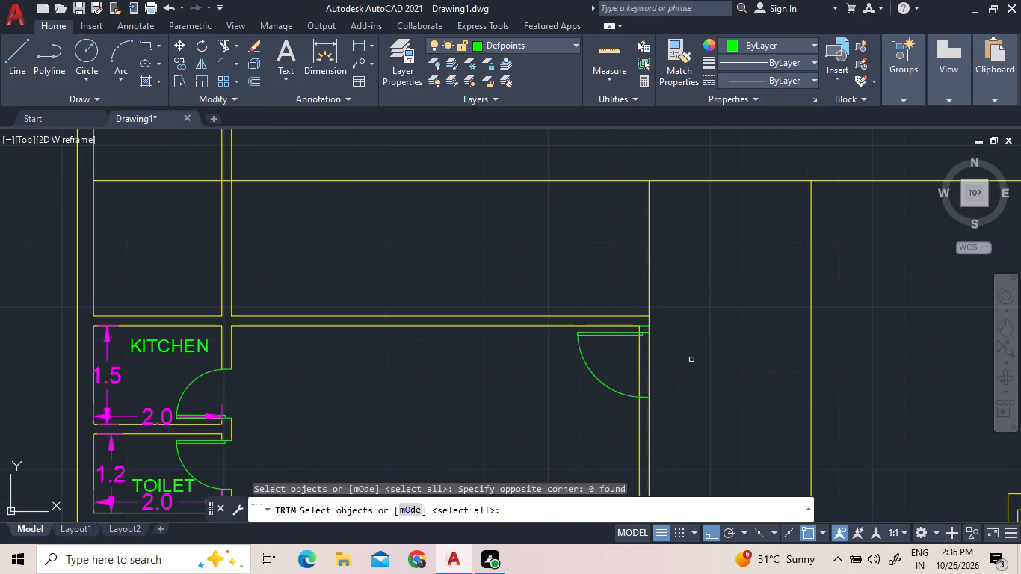
Trim both right-hand wall lines across the door opening, including the leftover stub, and the short reference line at the upper corner.
click(223, 49)
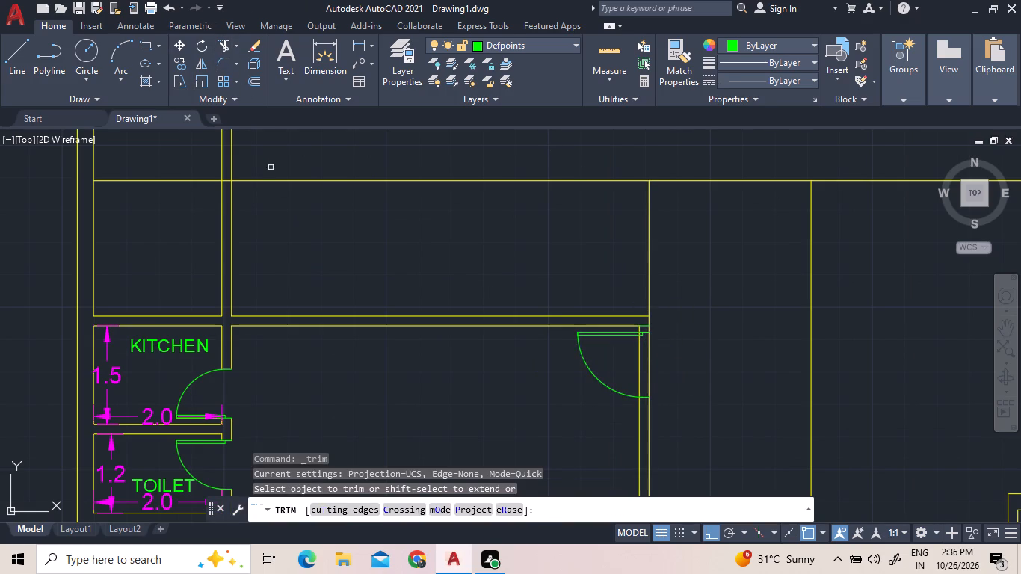
click(638, 371)
click(652, 366)
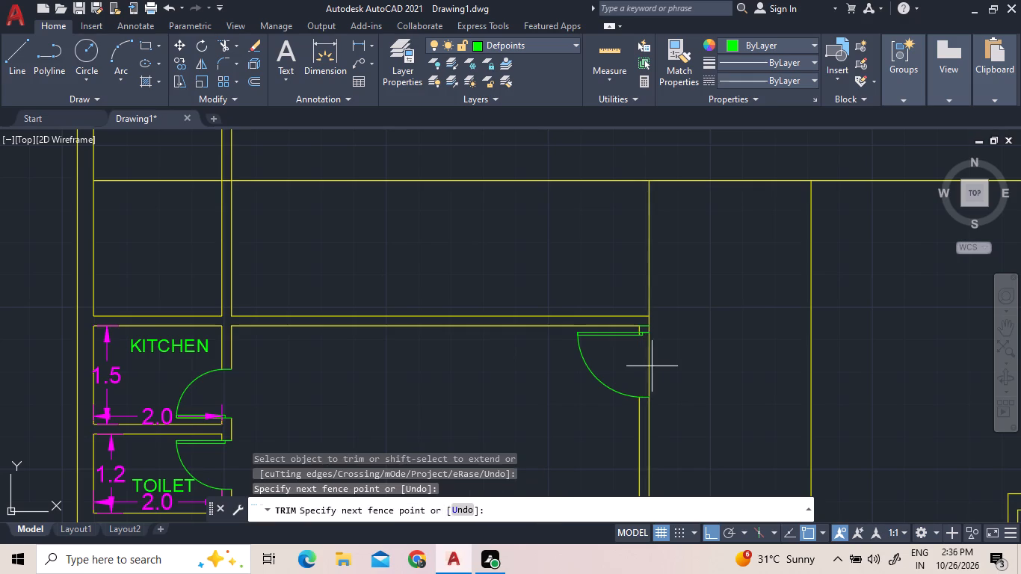
click(644, 364)
scroll(644, 333, up, 4)
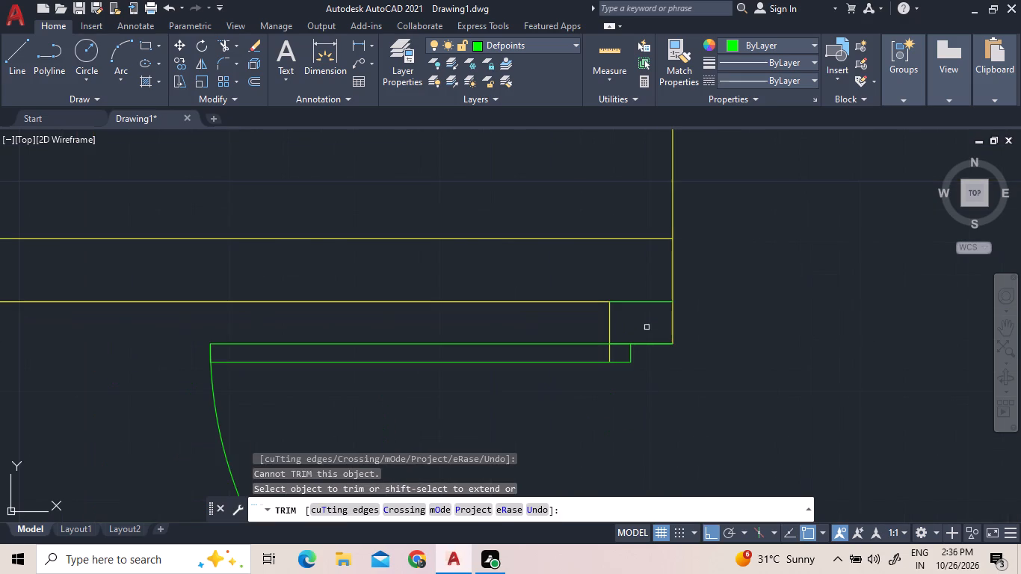
click(611, 359)
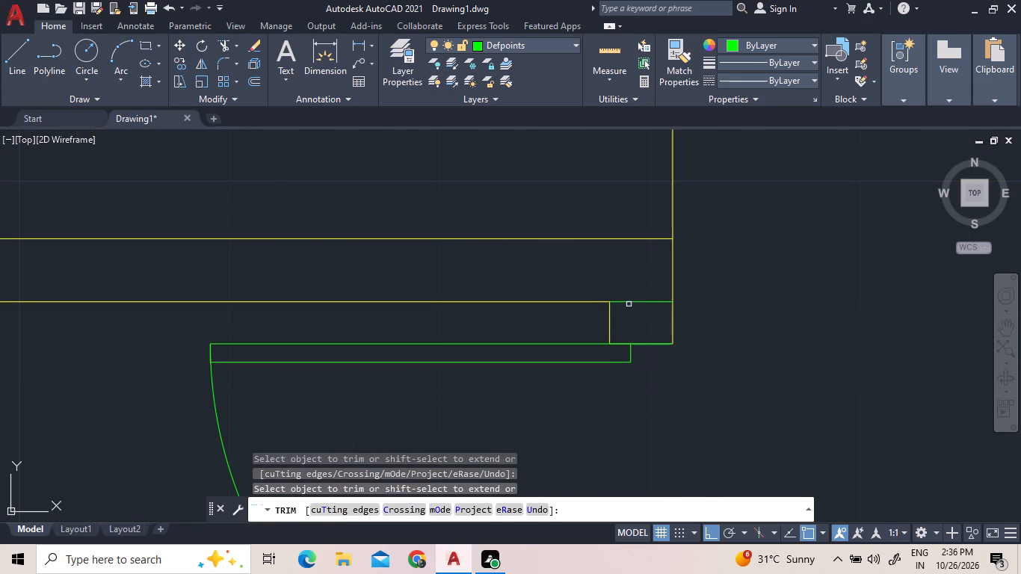
click(632, 302)
scroll(700, 306, down, 4)
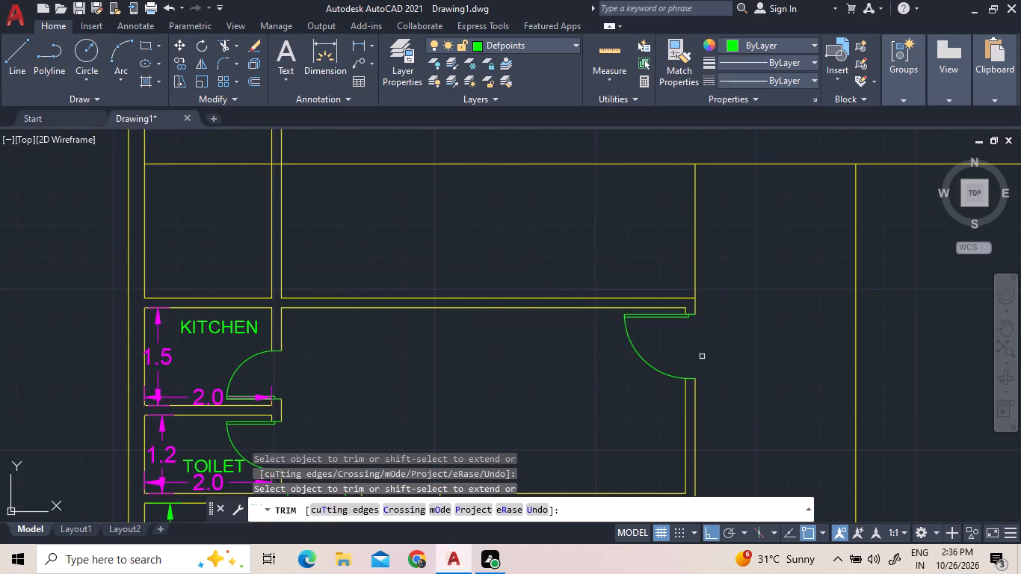
right_click(563, 348)
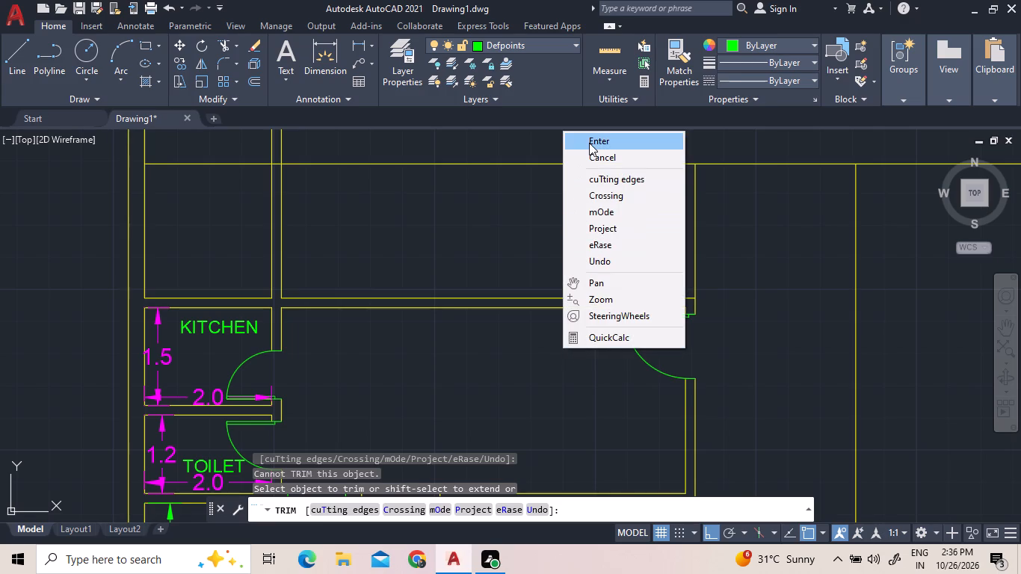
click(589, 143)
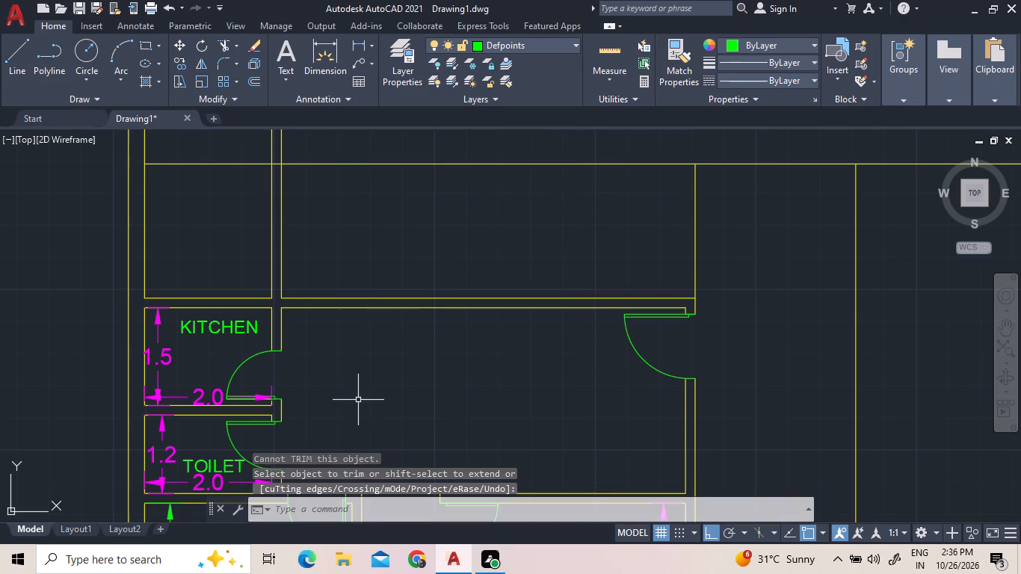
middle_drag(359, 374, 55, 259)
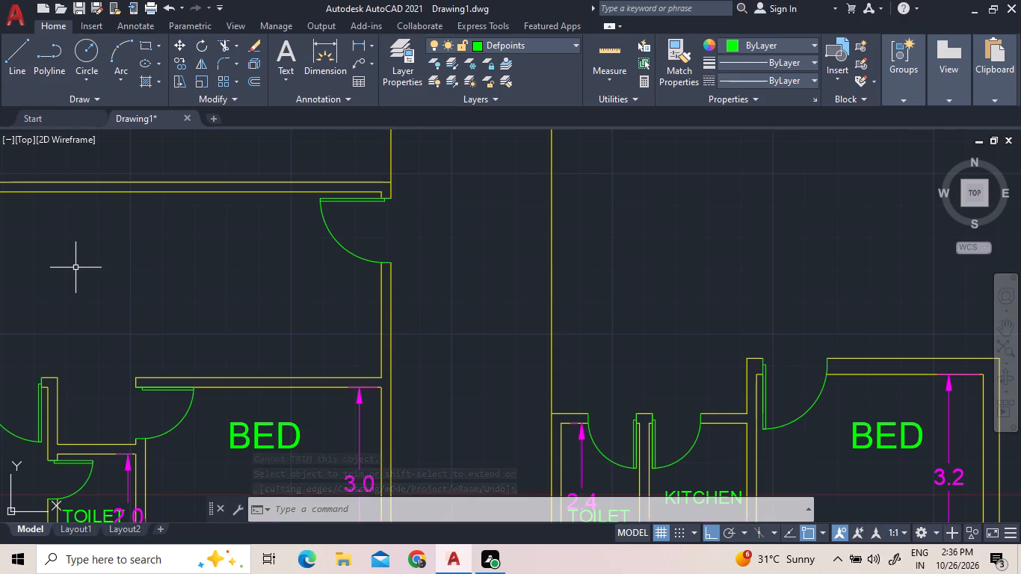
Make DIMENSION the current layer.
scroll(312, 317, down, 1)
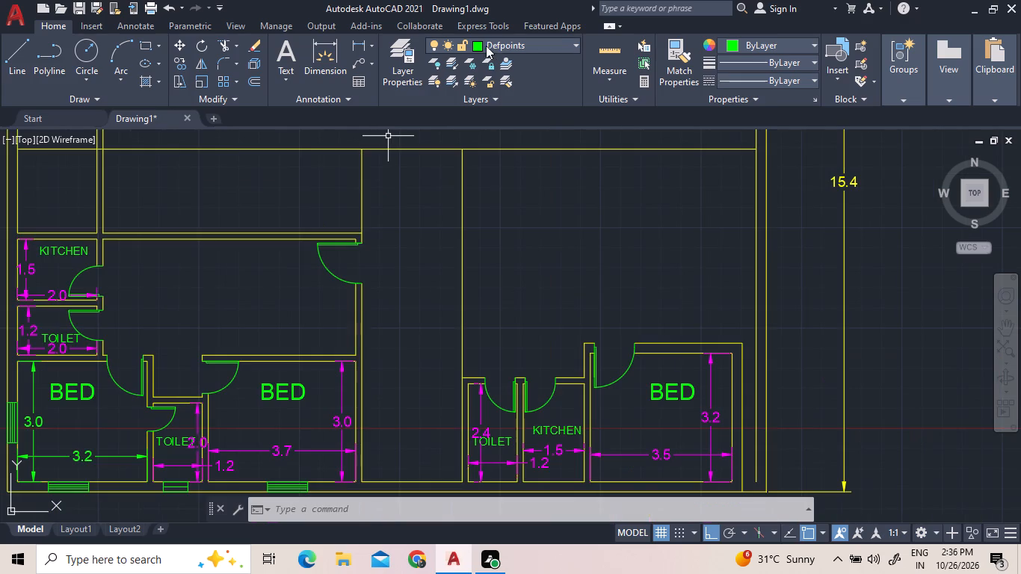
click(493, 43)
click(502, 99)
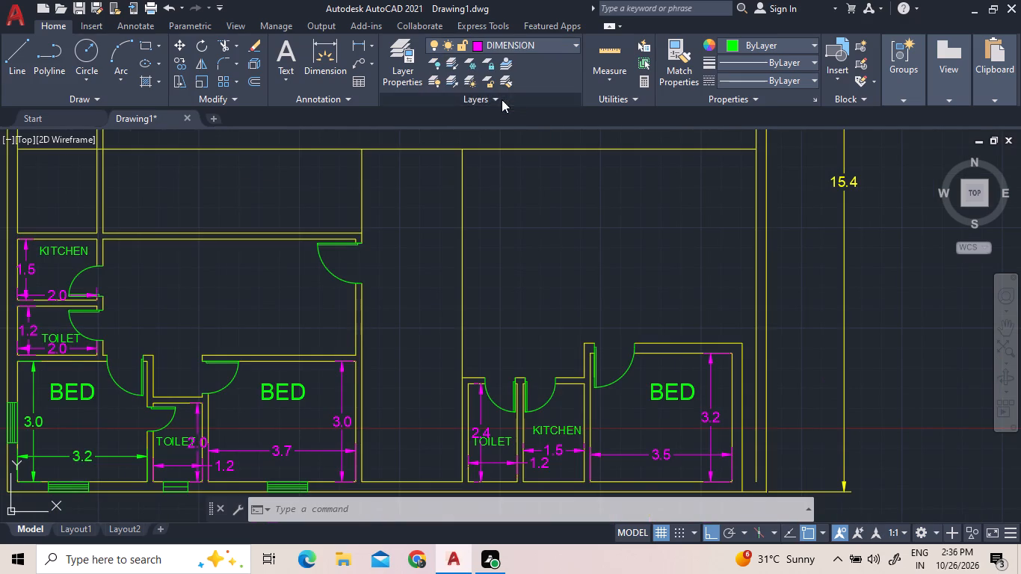
Quick-measure the room beside the left-hand kitchen and toilet, and the open area above the right-hand toilet, kitchen and bedroom.
click(620, 55)
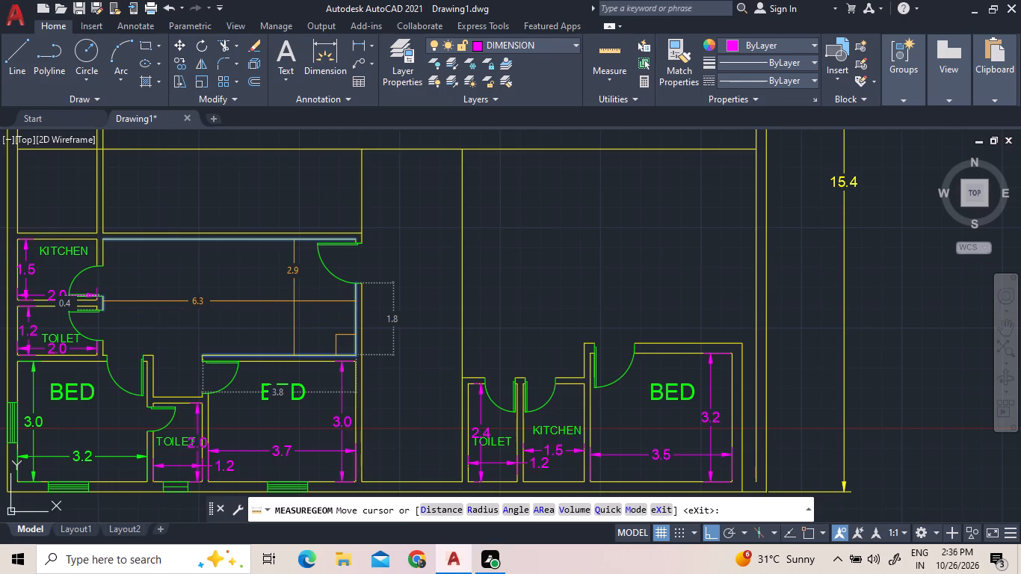
right_click(541, 286)
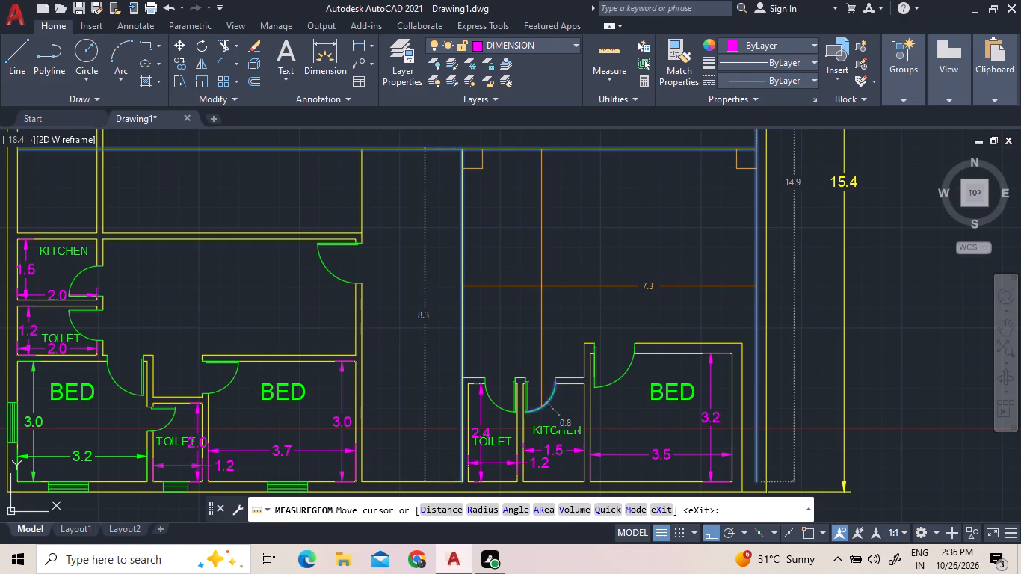
click(593, 273)
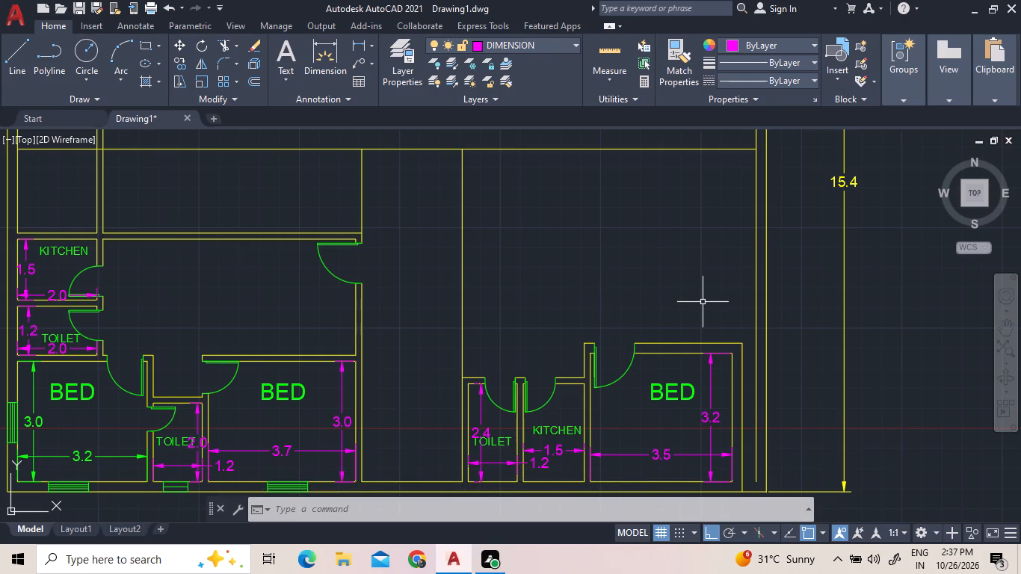
Add vertical and horizontal linear dimensions between the inner walls of the room beside the left-hand kitchen and toilet.
scroll(653, 303, down, 1)
middle_drag(653, 303, 642, 305)
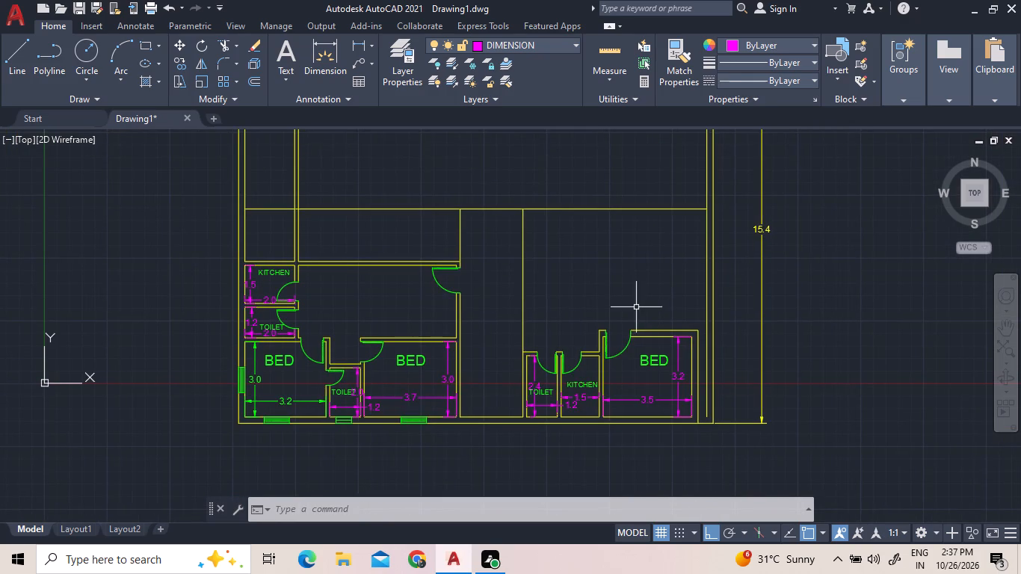
middle_drag(635, 307, 484, 318)
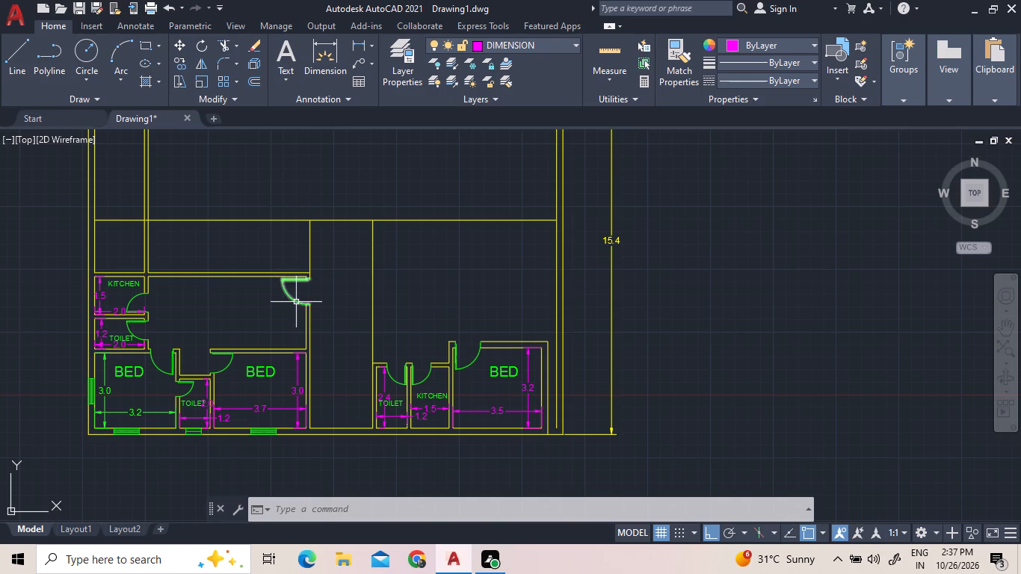
scroll(294, 303, up, 1)
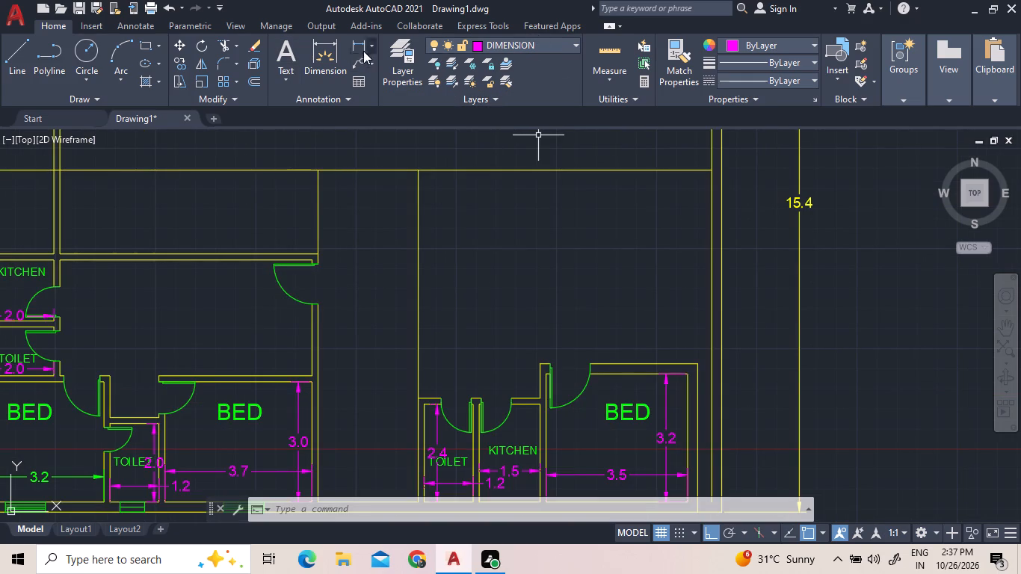
double_click(357, 48)
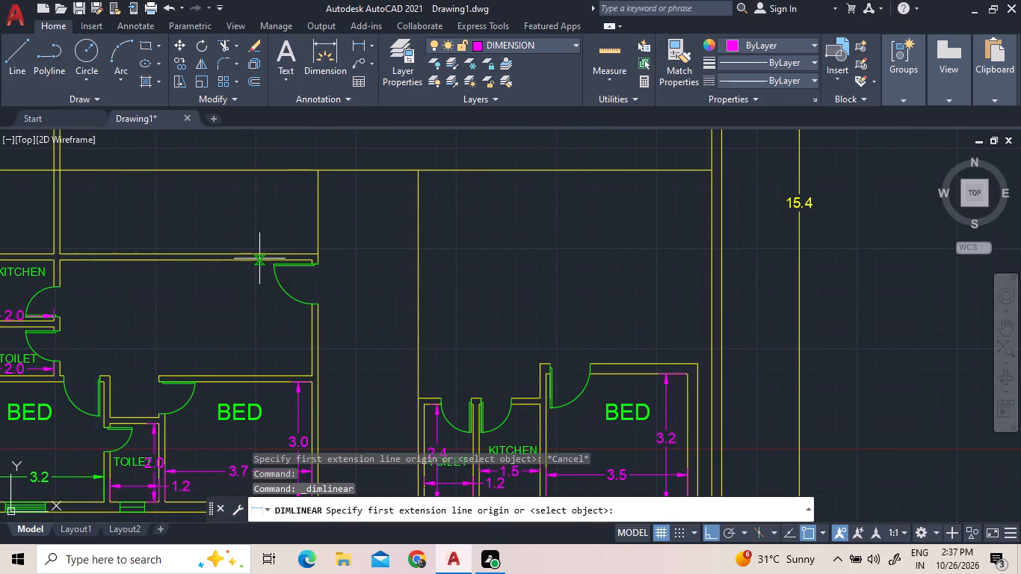
click(258, 262)
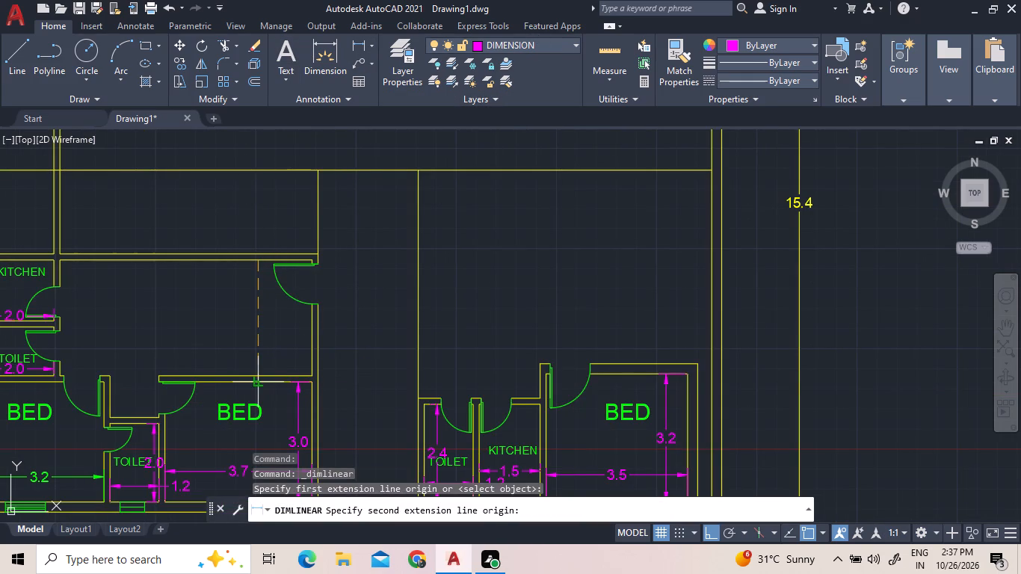
click(261, 377)
click(261, 376)
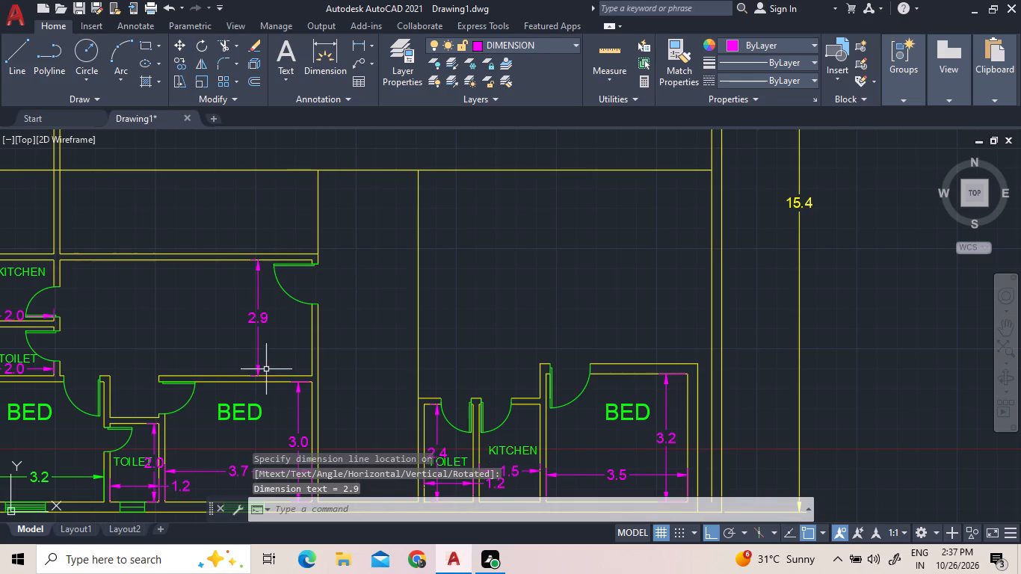
click(360, 47)
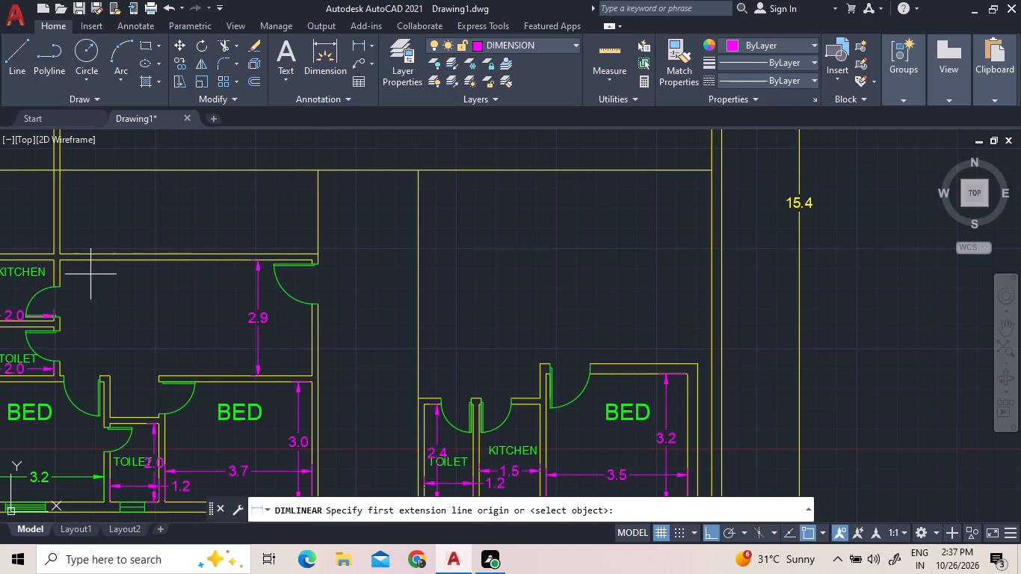
click(58, 364)
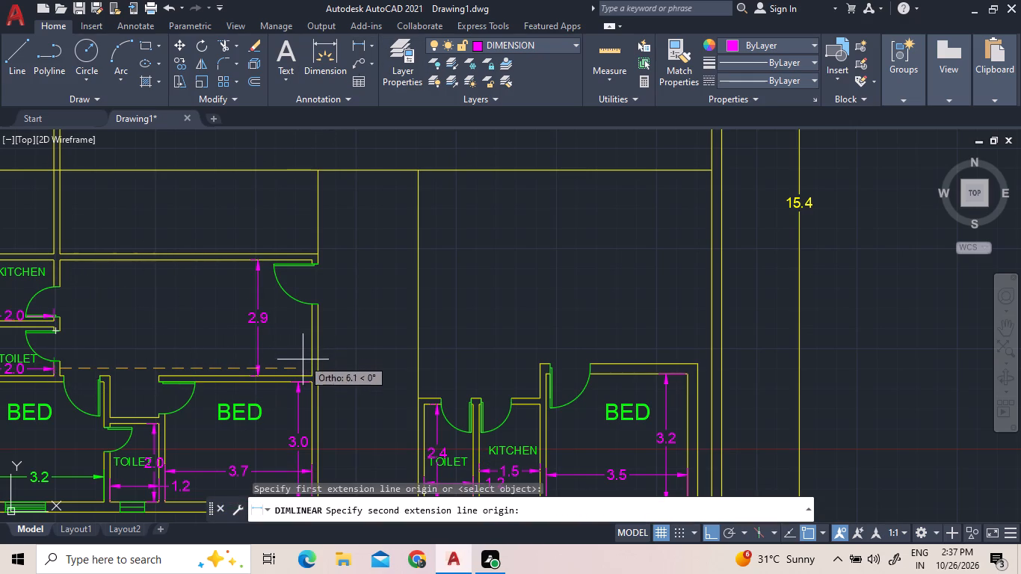
click(309, 368)
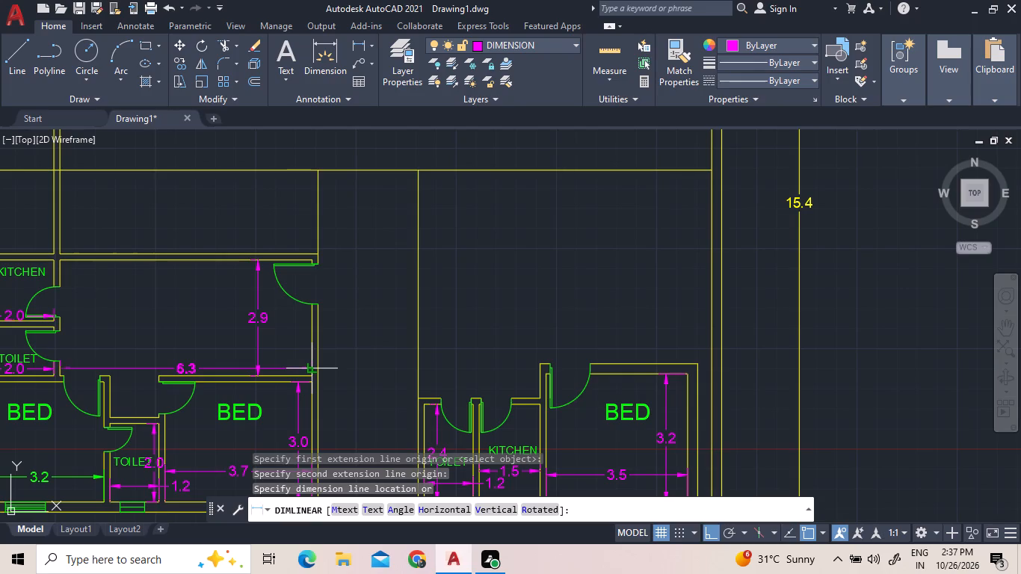
click(312, 359)
Add the multiline text label DINING\DRAWING in the upper part of the newly dimensioned room.
click(283, 46)
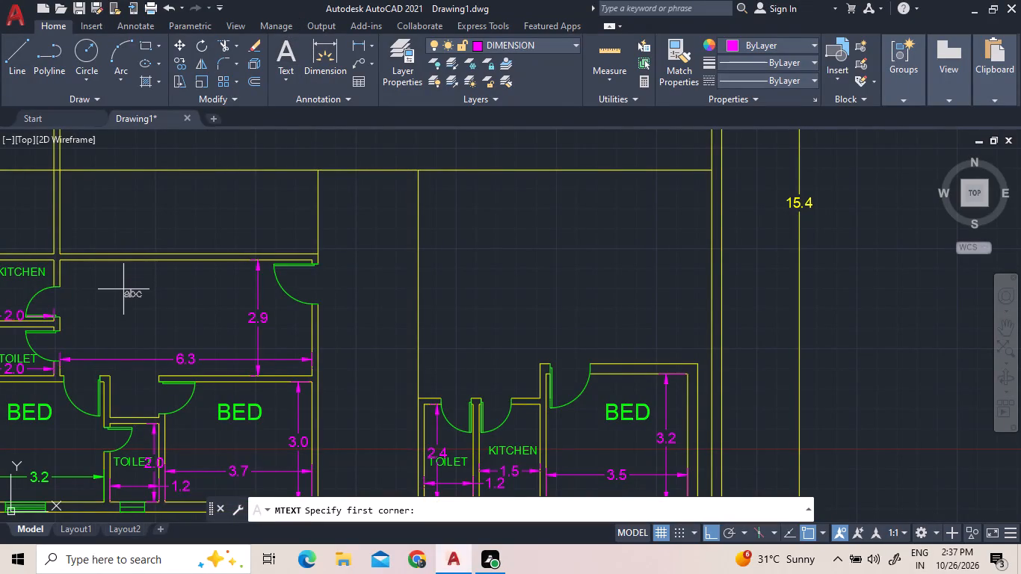
click(105, 283)
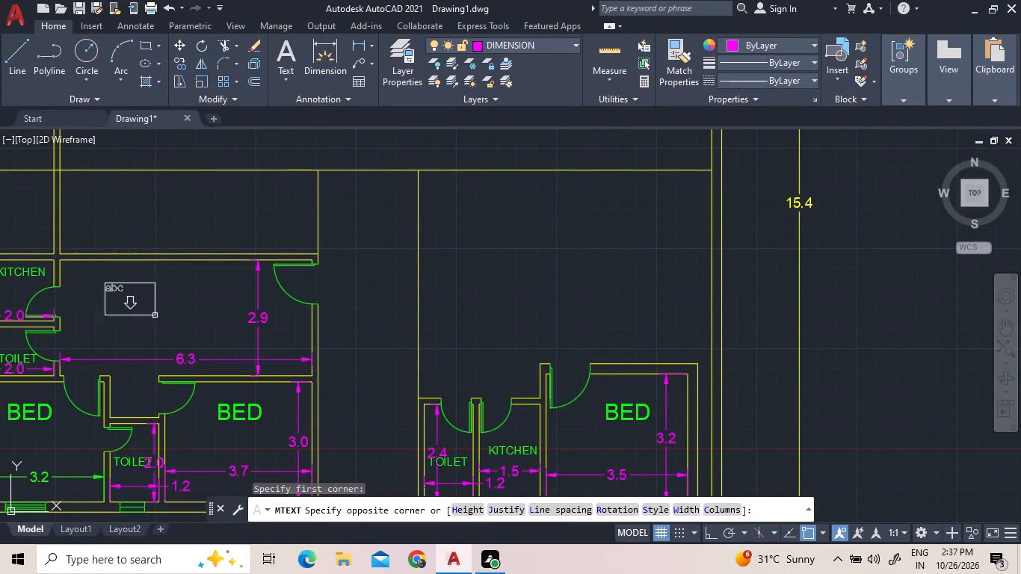
click(179, 321)
key(x)
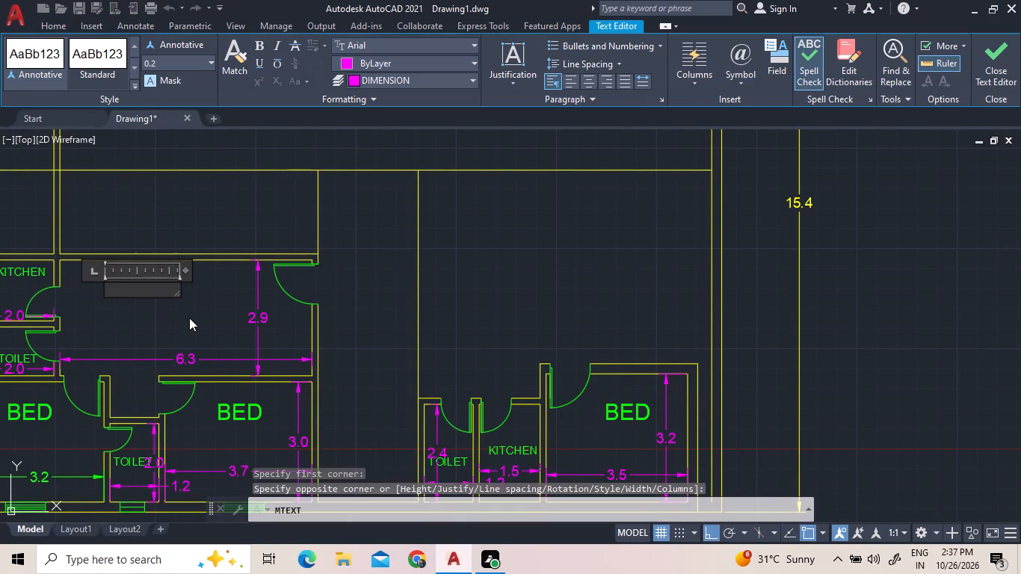
key(BackSpace)
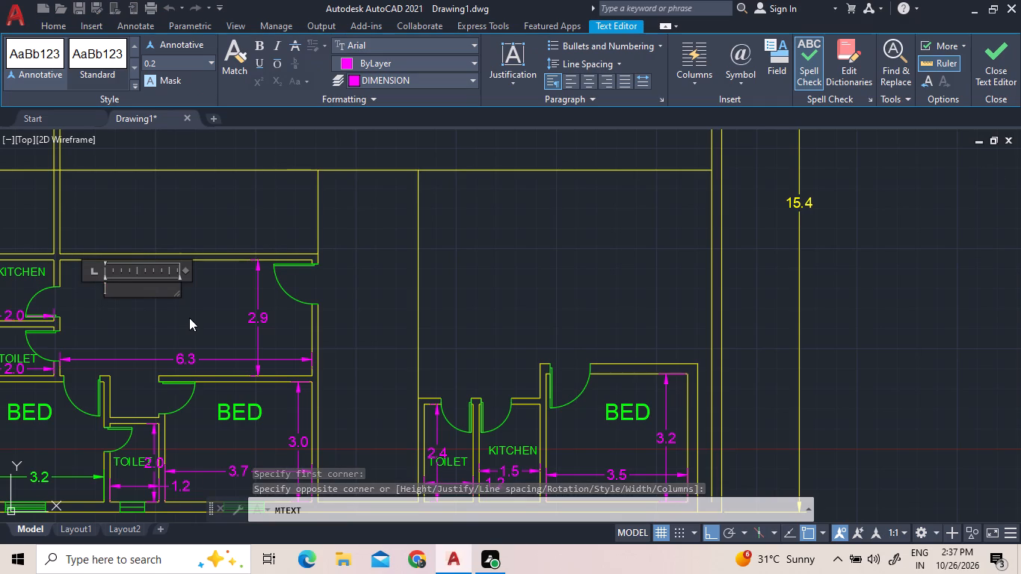
key(d)
text(INING)
key(backslash)
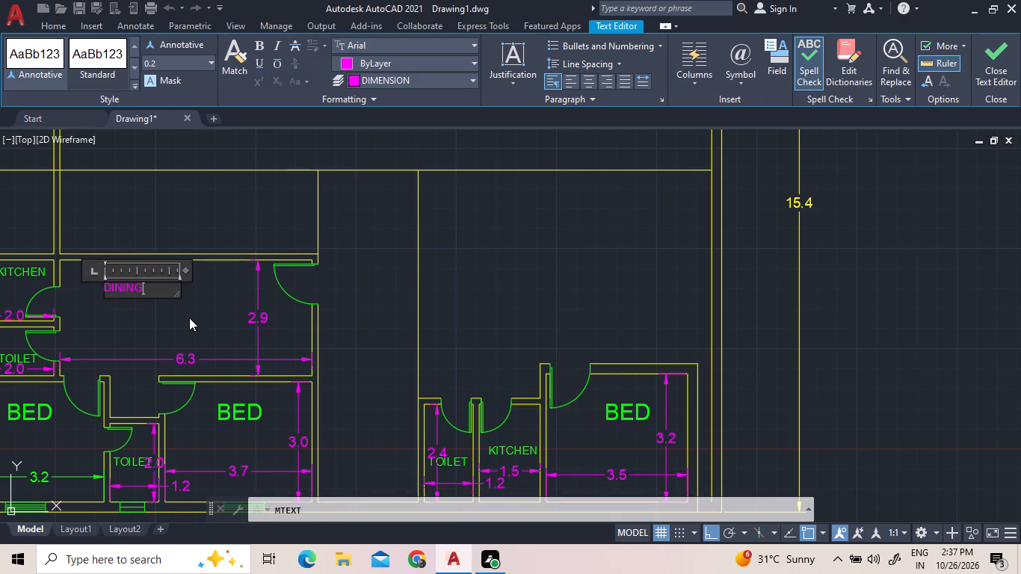
text(DRAWING)
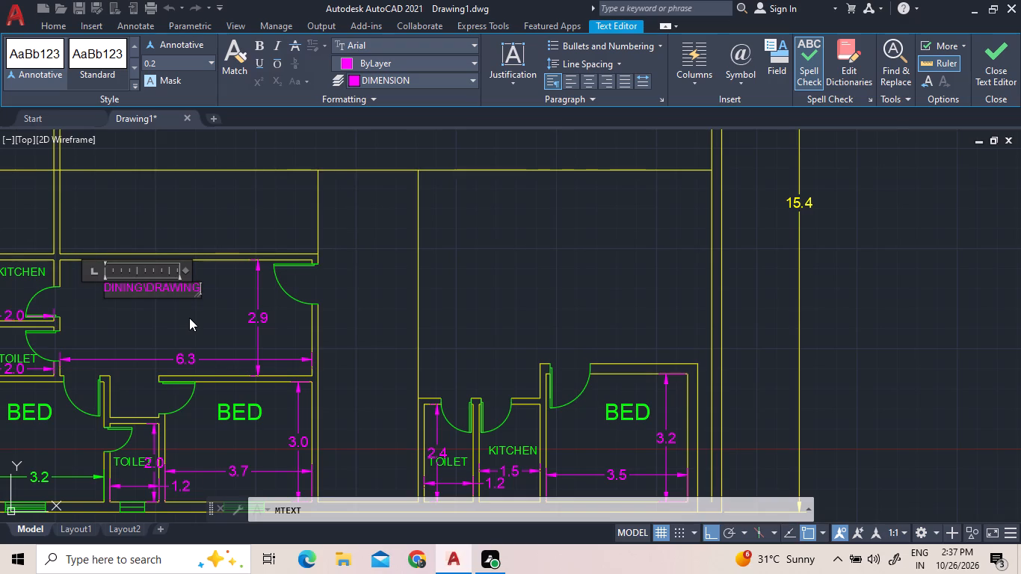
key(s)
key(BackSpace)
key(r)
key(BackSpace)
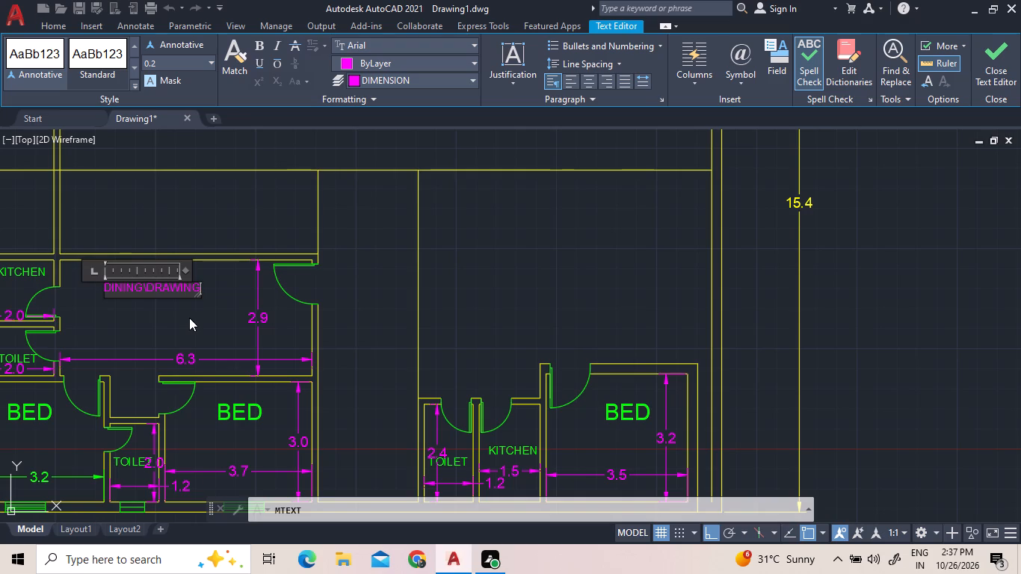
click(188, 303)
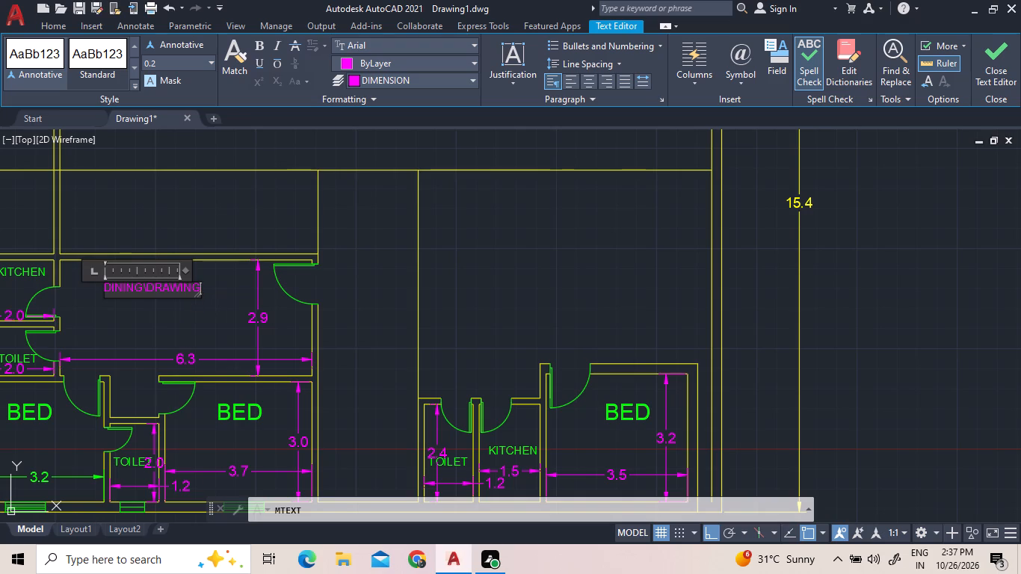
Scale the DINING\DRAWING label up by a factor of about 1.3 from its lower-left corner.
click(139, 286)
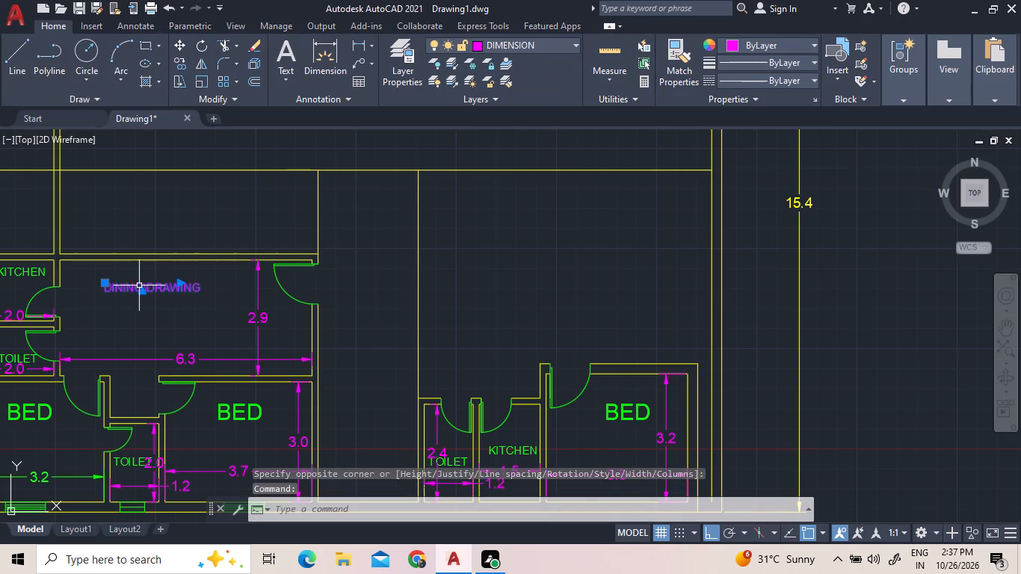
right_click(139, 286)
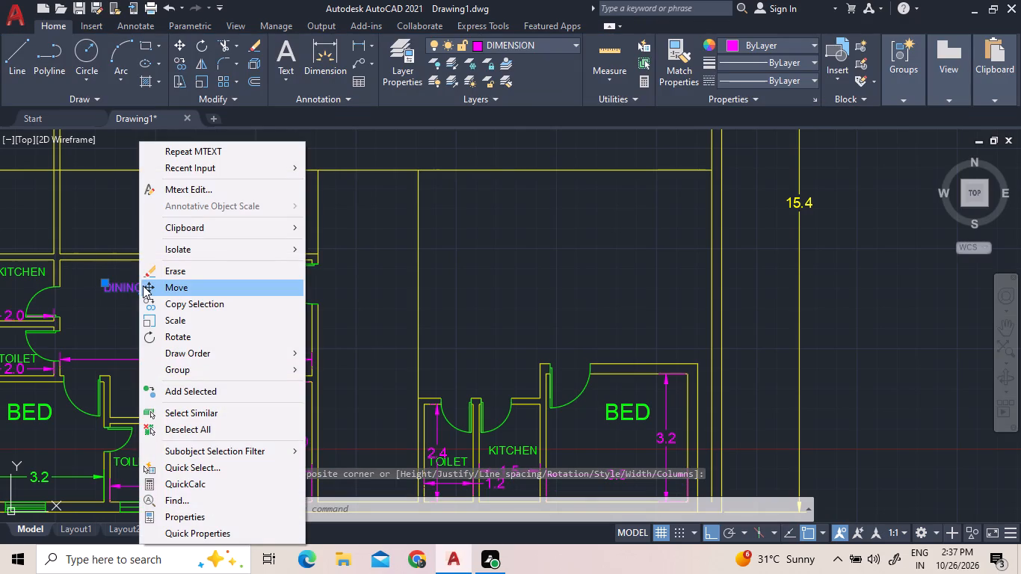
click(152, 327)
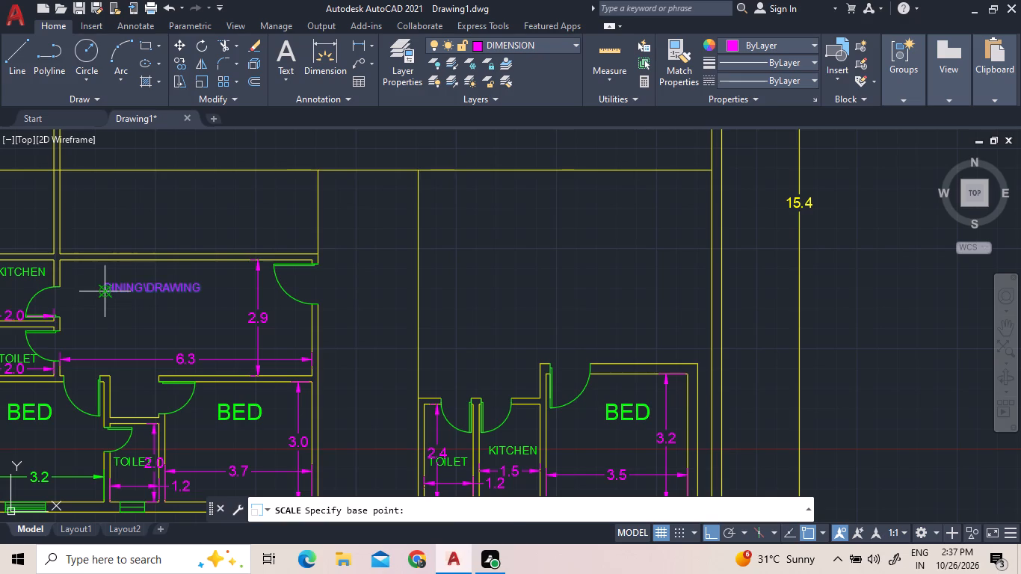
click(105, 294)
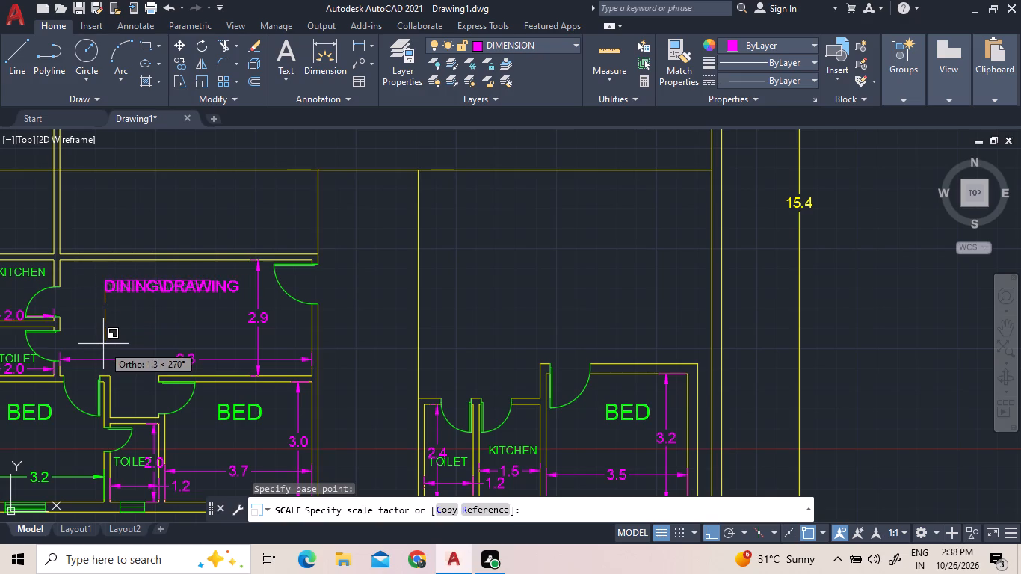
click(103, 342)
Assign the DINING\DRAWING label to the Defpoints layer, keeping that layer's colour green.
click(134, 284)
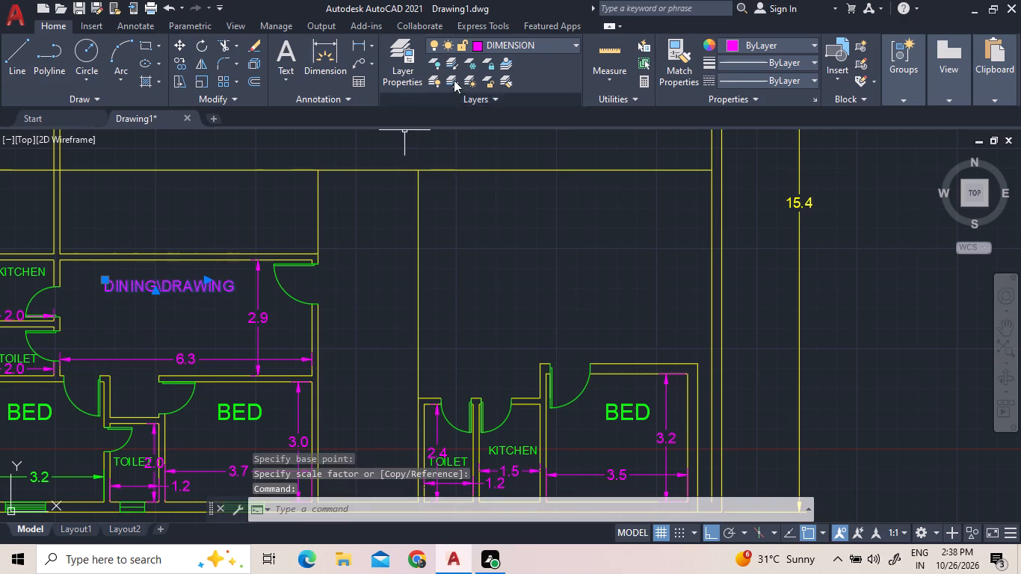
click(478, 42)
click(484, 79)
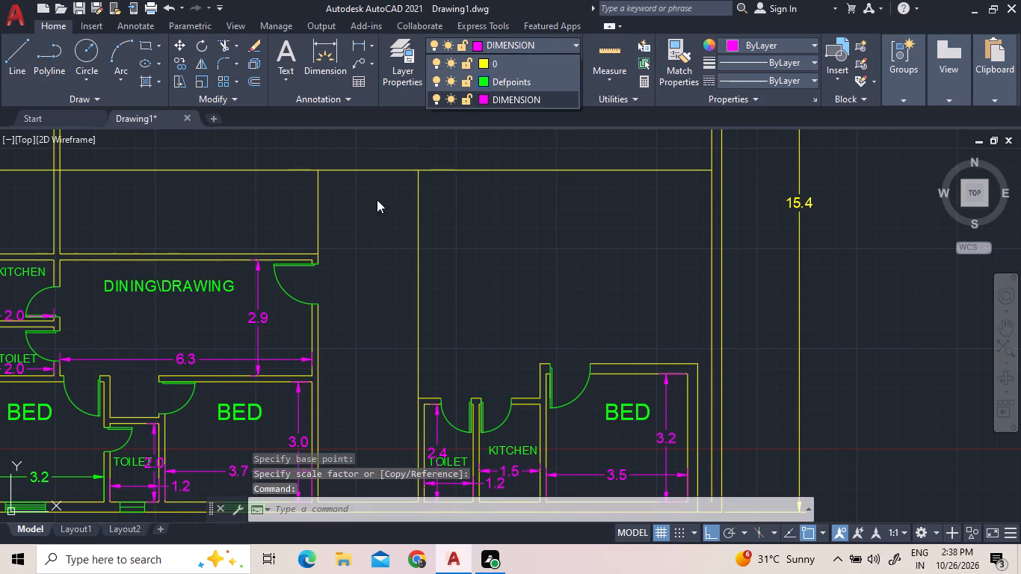
click(497, 414)
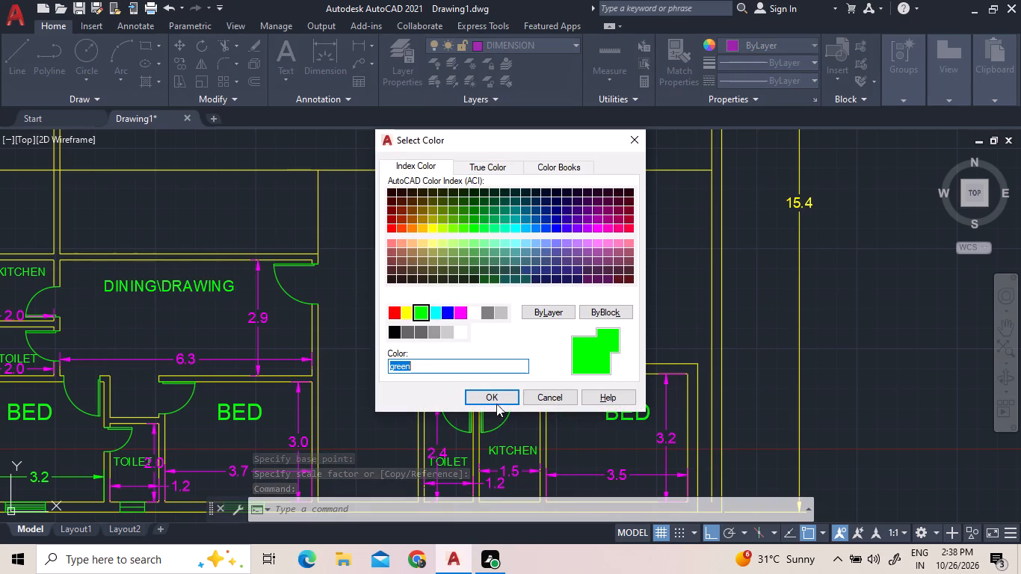
click(496, 400)
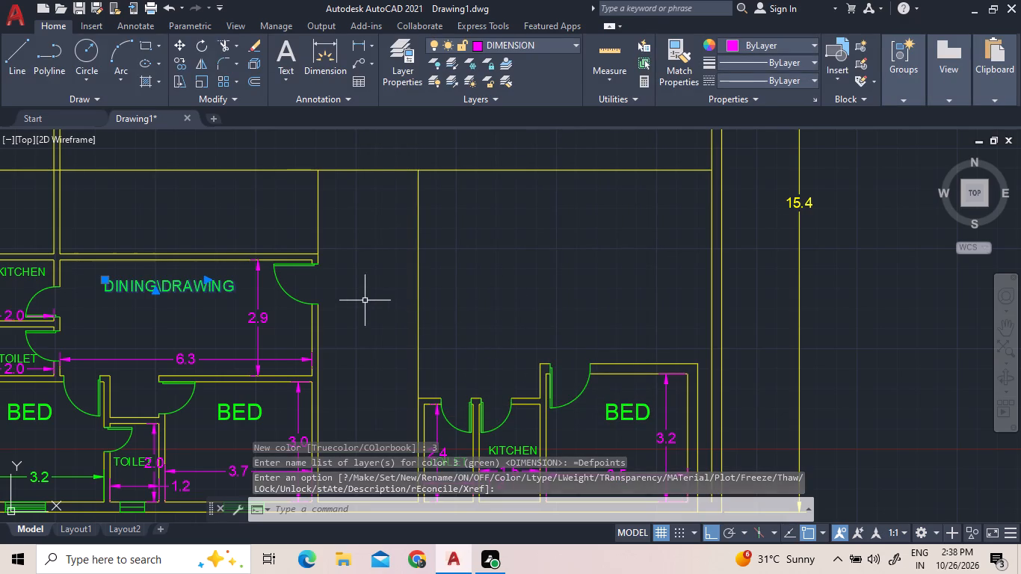
key(Escape)
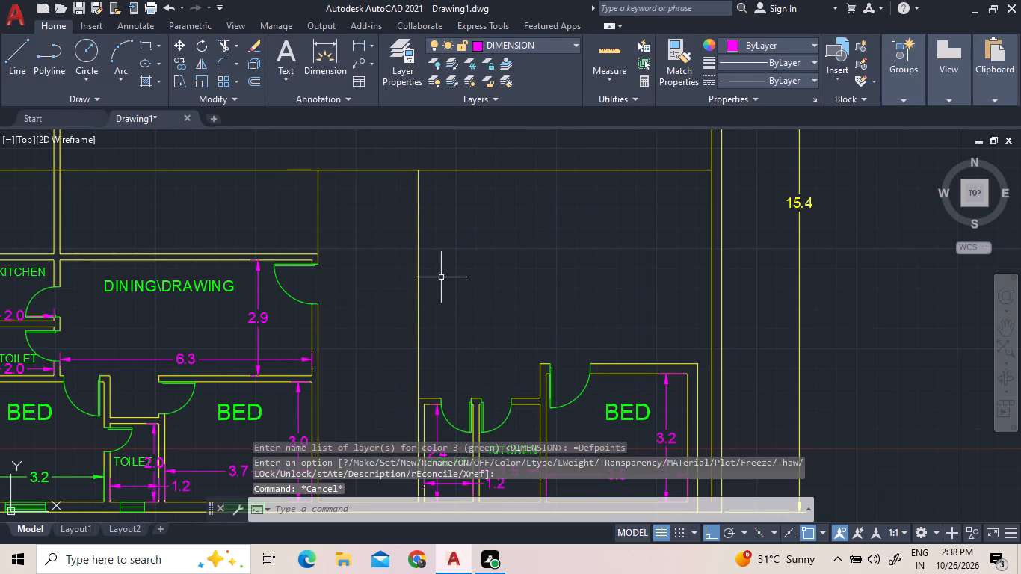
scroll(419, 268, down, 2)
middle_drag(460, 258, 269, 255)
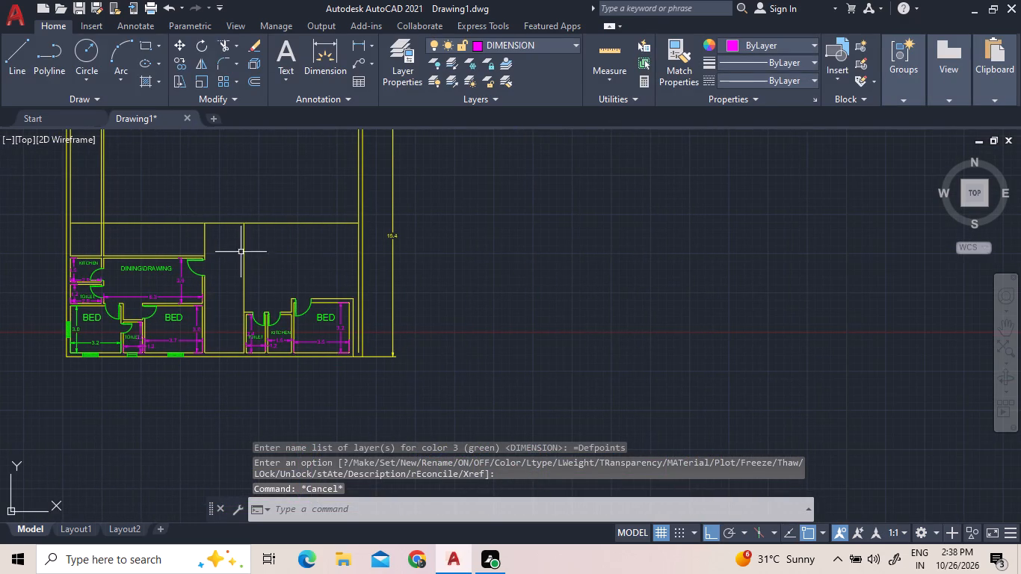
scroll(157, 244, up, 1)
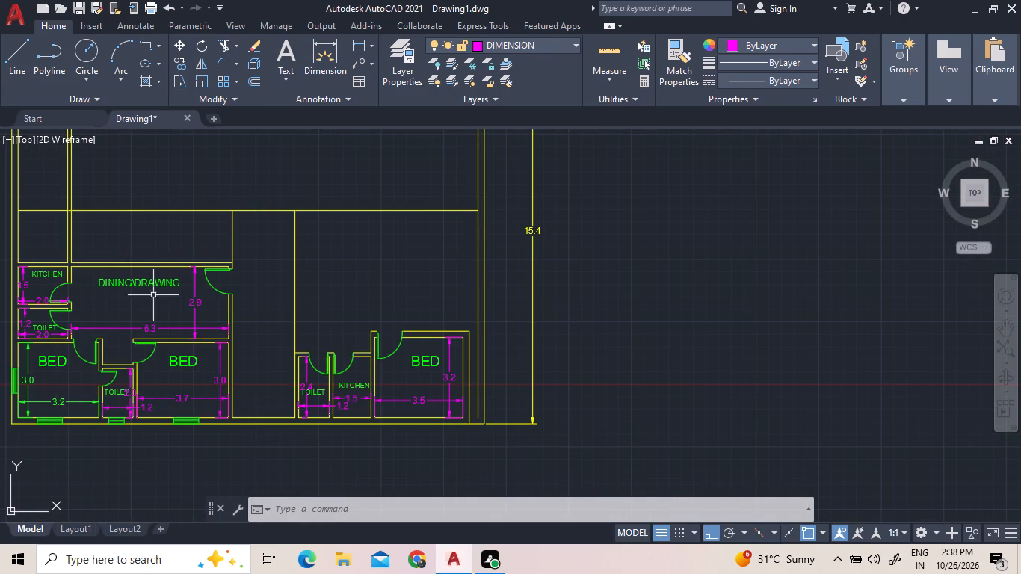
Extend the inner and outer lines of the right-hand bedroom's right wall up to the long horizontal line above.
middle_drag(321, 261, 241, 274)
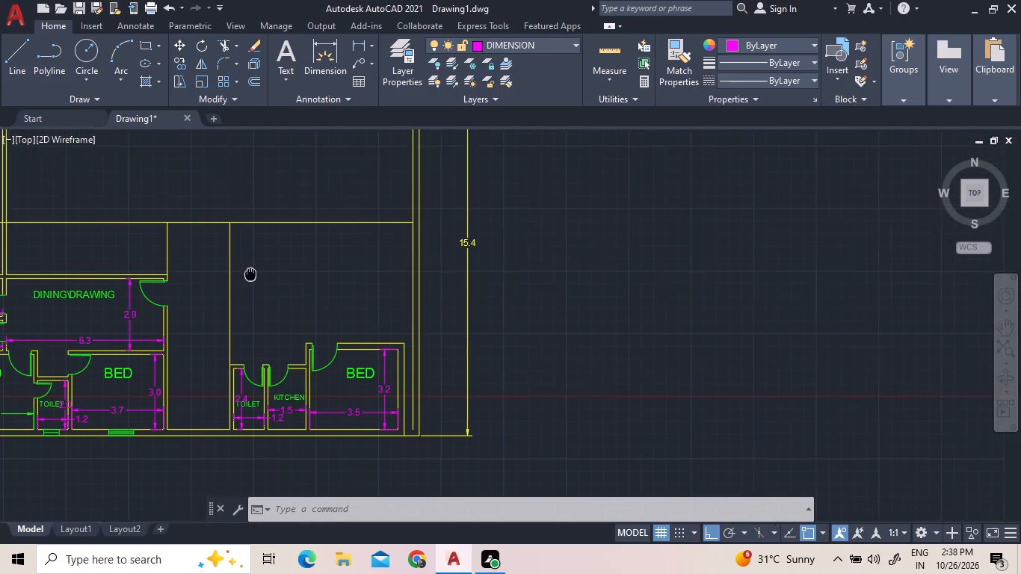
middle_drag(241, 274, 229, 274)
middle_drag(196, 396, 176, 315)
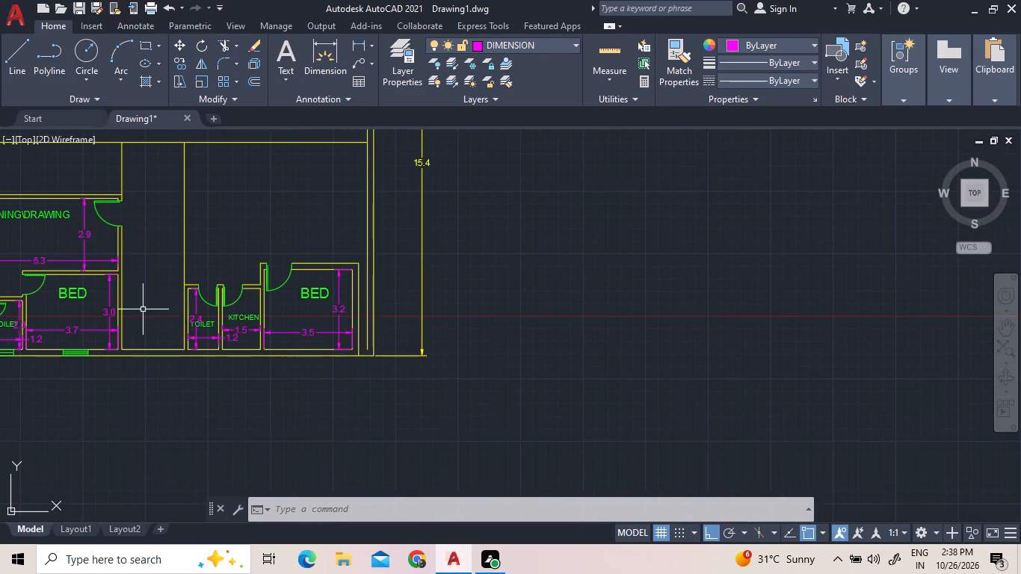
scroll(143, 309, up, 2)
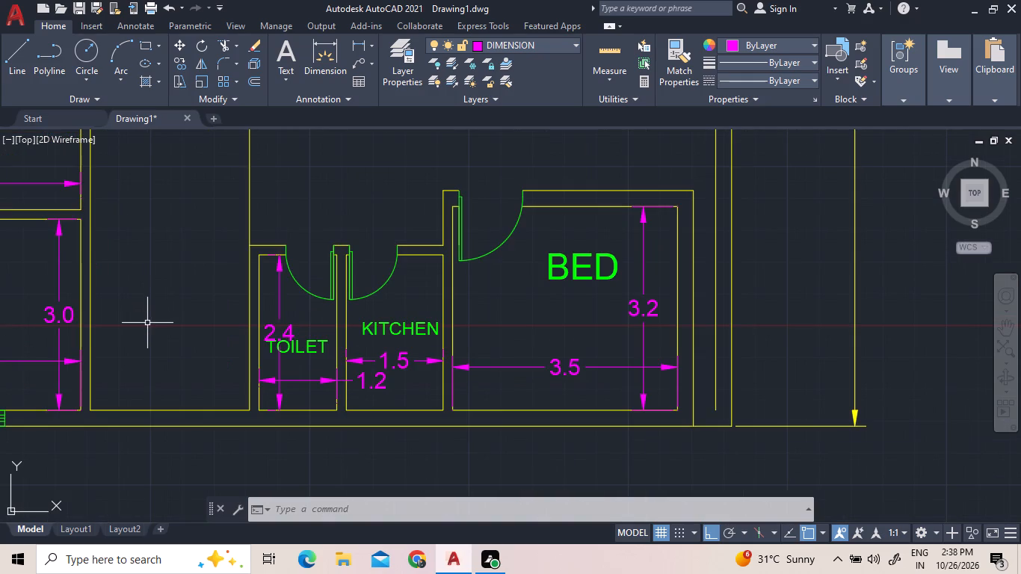
middle_drag(151, 306, 67, 446)
scroll(139, 361, down, 1)
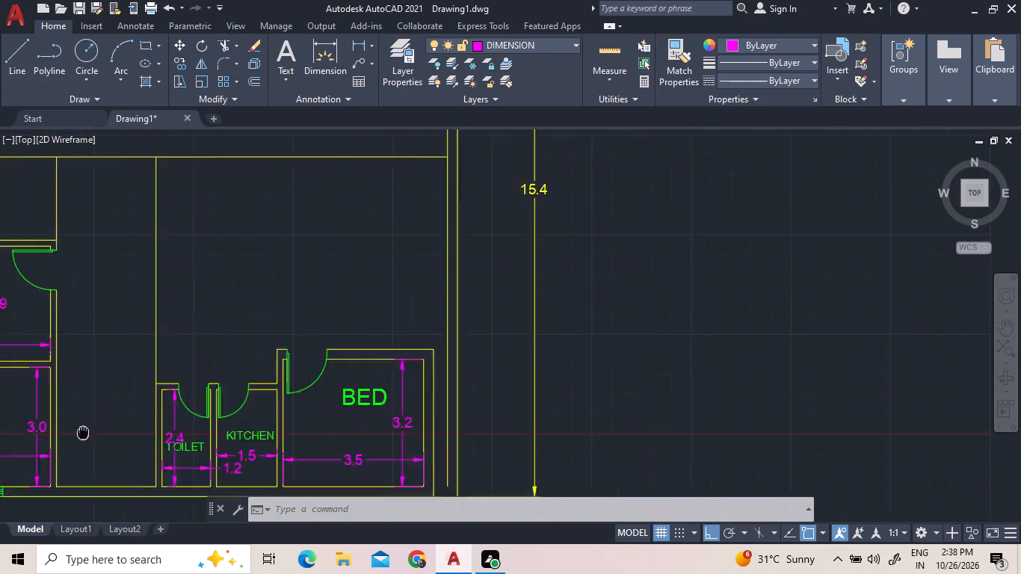
middle_drag(67, 446, 81, 443)
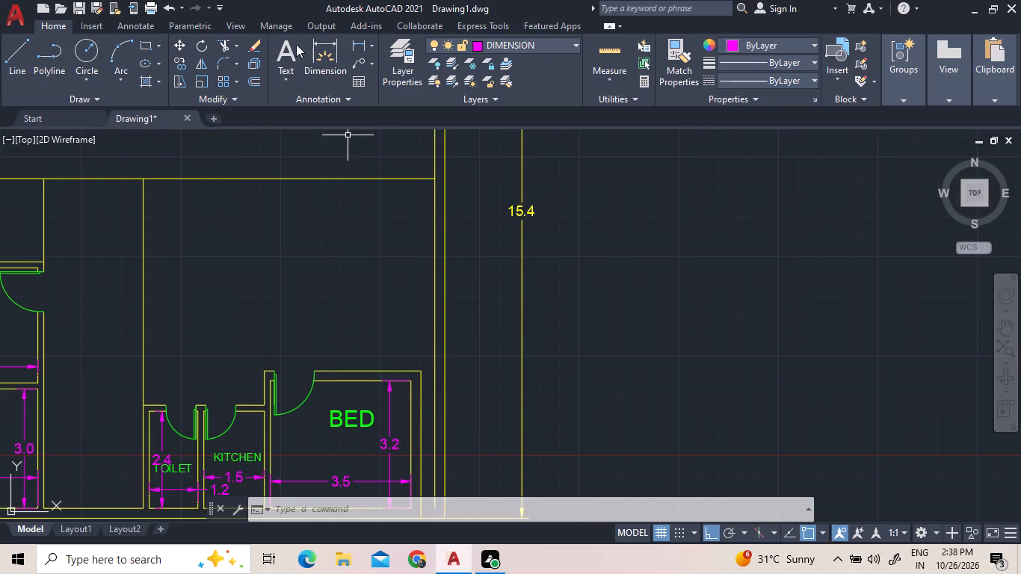
click(235, 45)
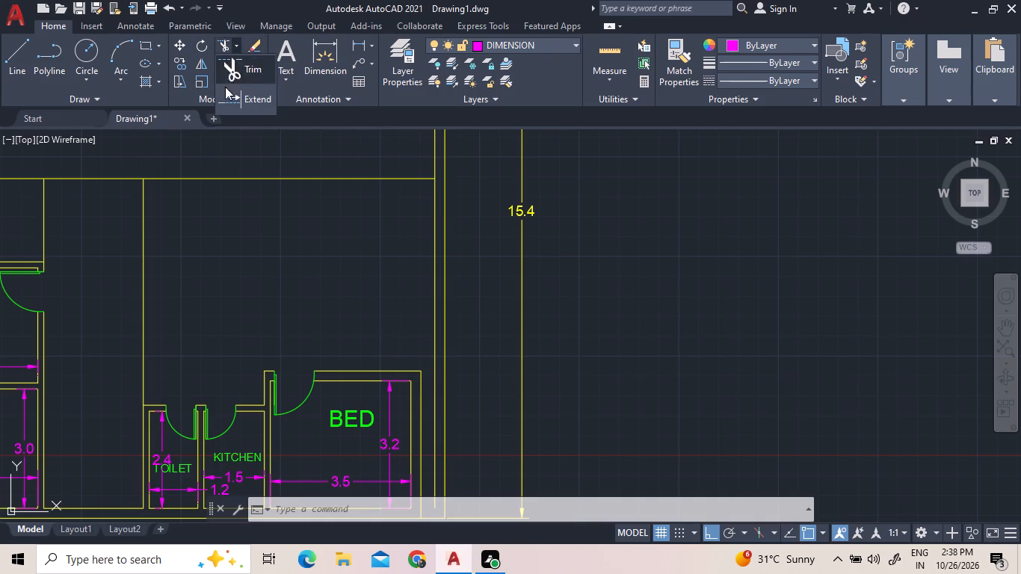
click(230, 111)
click(422, 379)
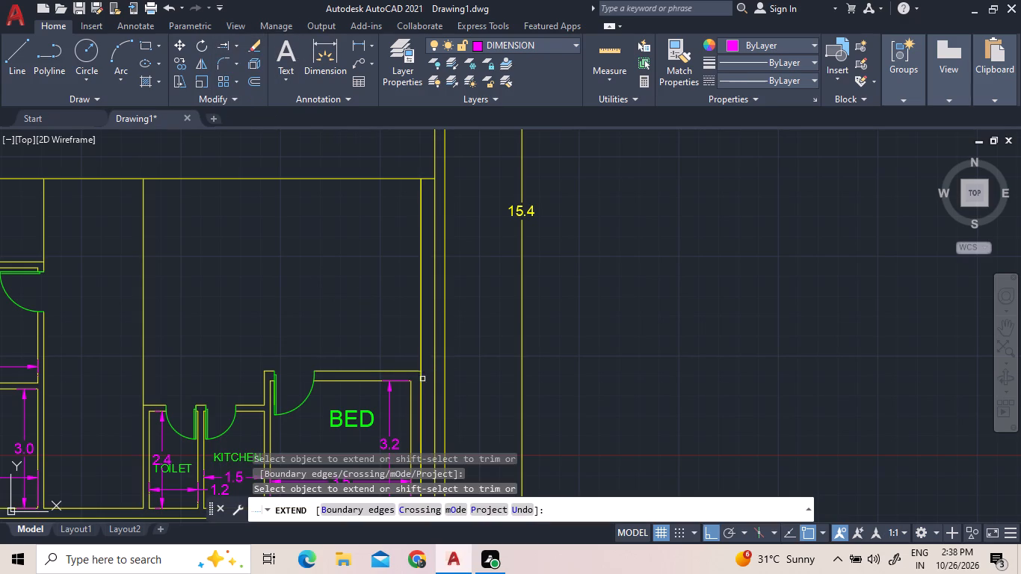
click(409, 387)
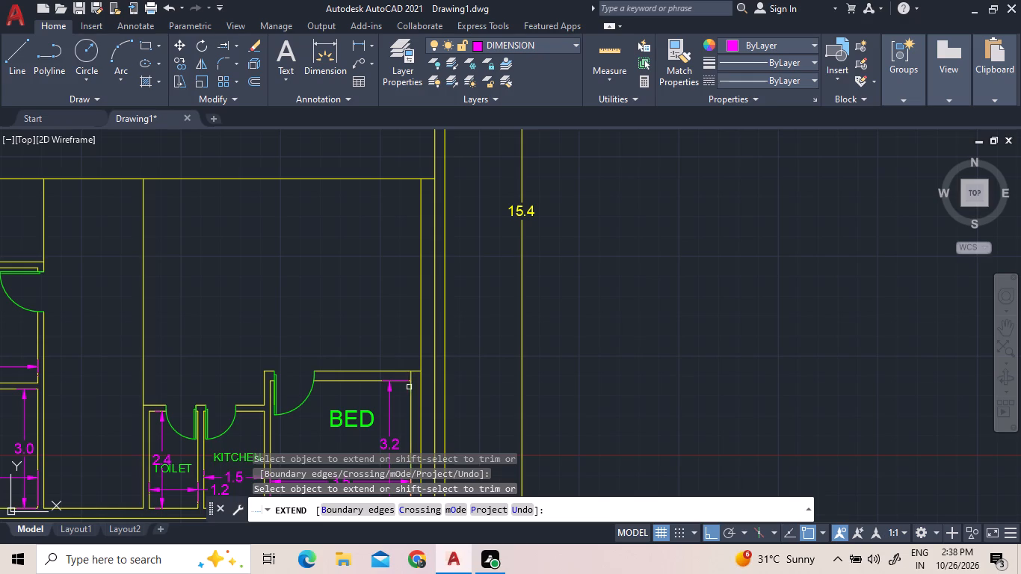
click(410, 375)
right_click(338, 238)
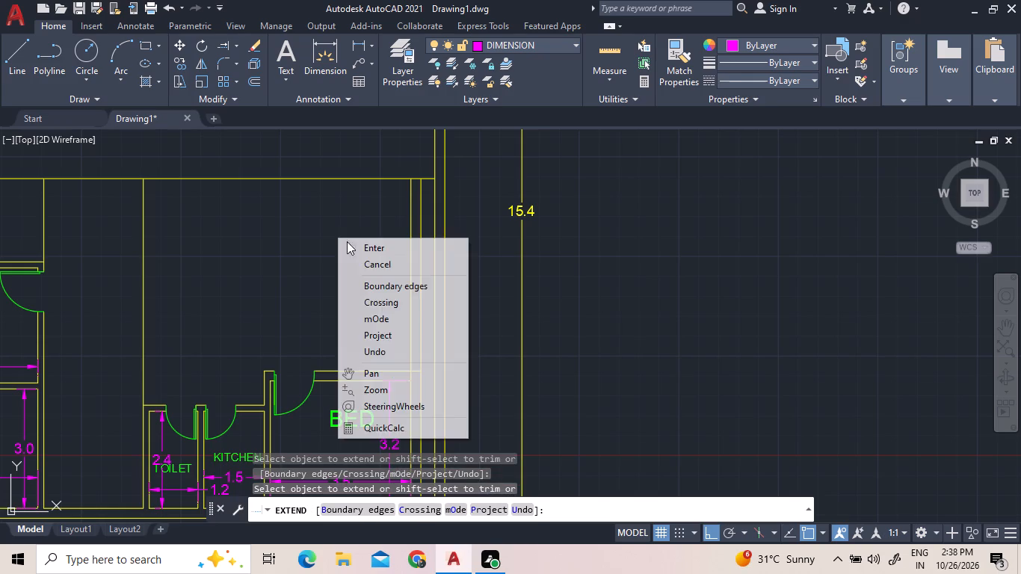
click(351, 245)
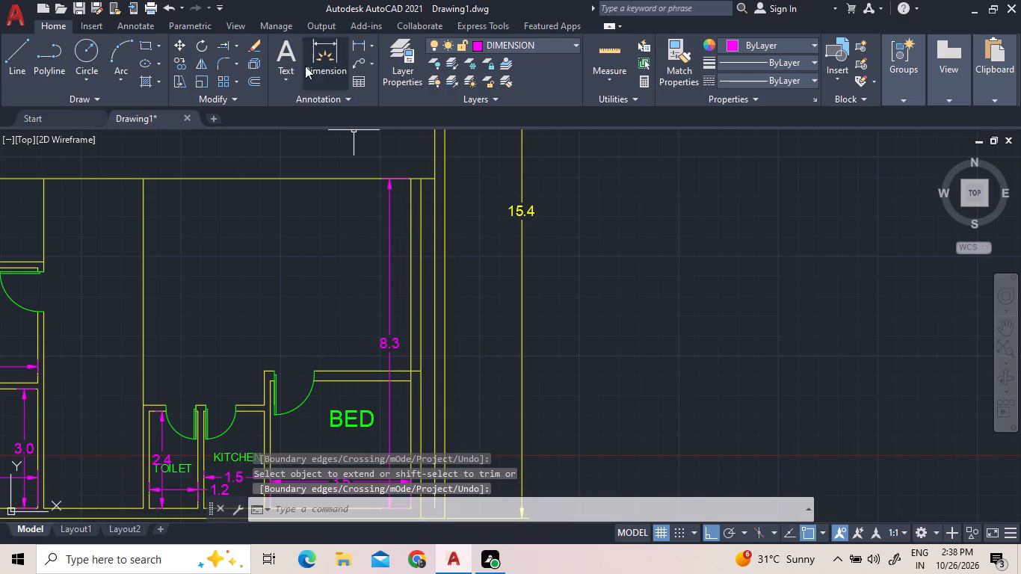
Offset the upper line of the right-hand bedroom's top wall upward by 1.22.
click(250, 74)
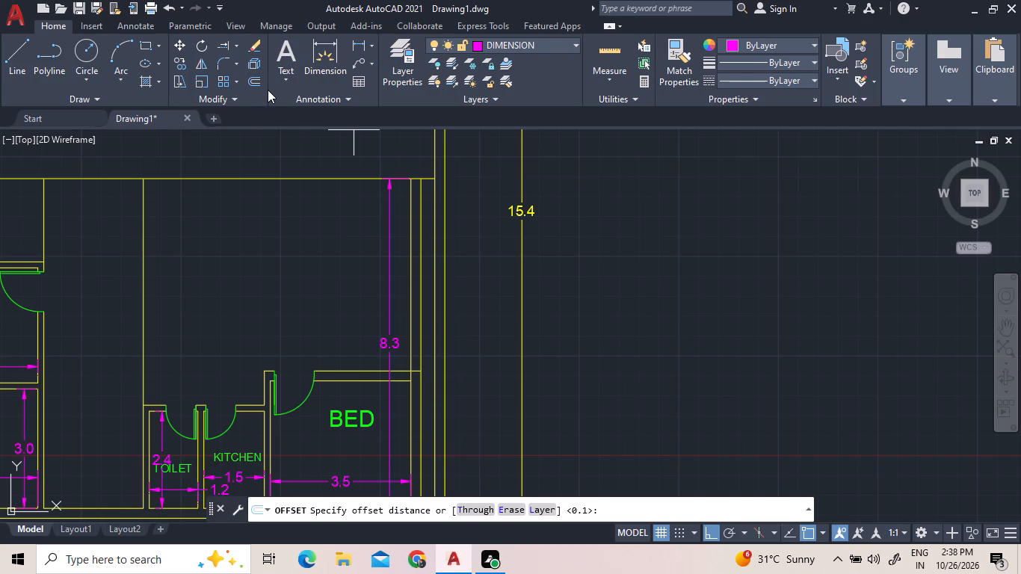
text(1.22)
key(Return)
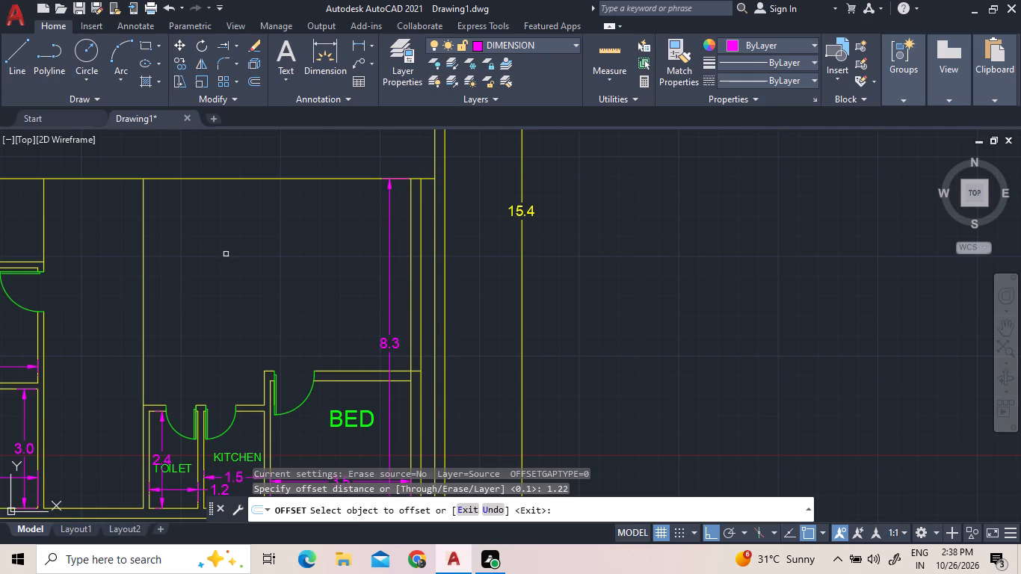
click(383, 371)
click(370, 343)
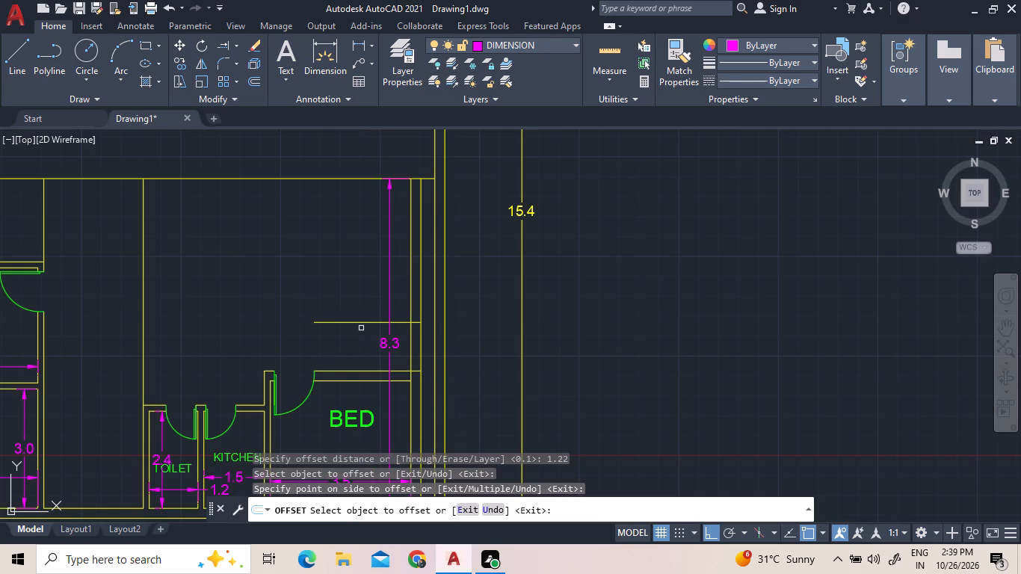
Offset the new horizontal line above the bedroom upward by 0.15 to form a double-line wall.
click(258, 80)
text(0.15)
key(Return)
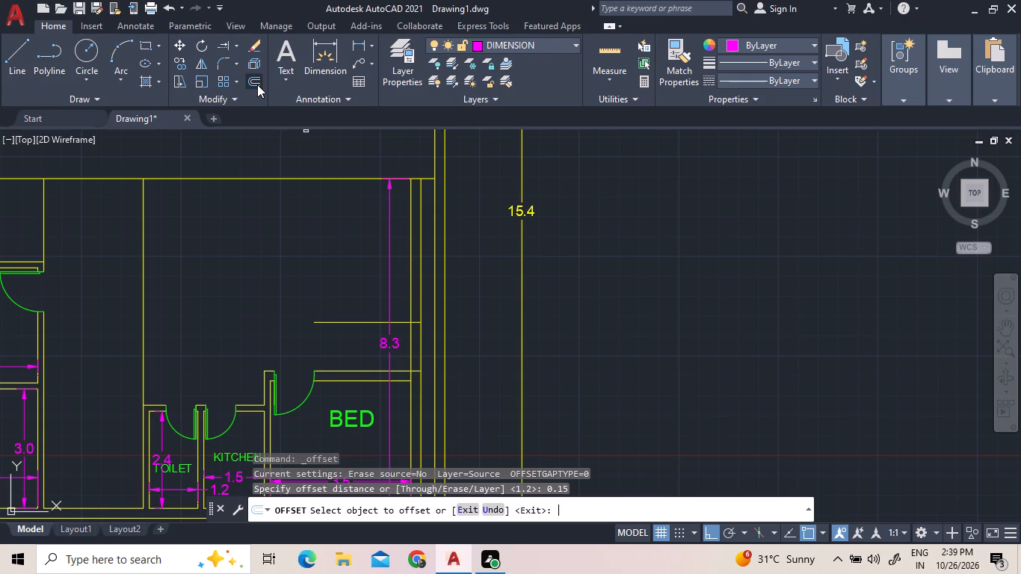
click(354, 322)
click(354, 314)
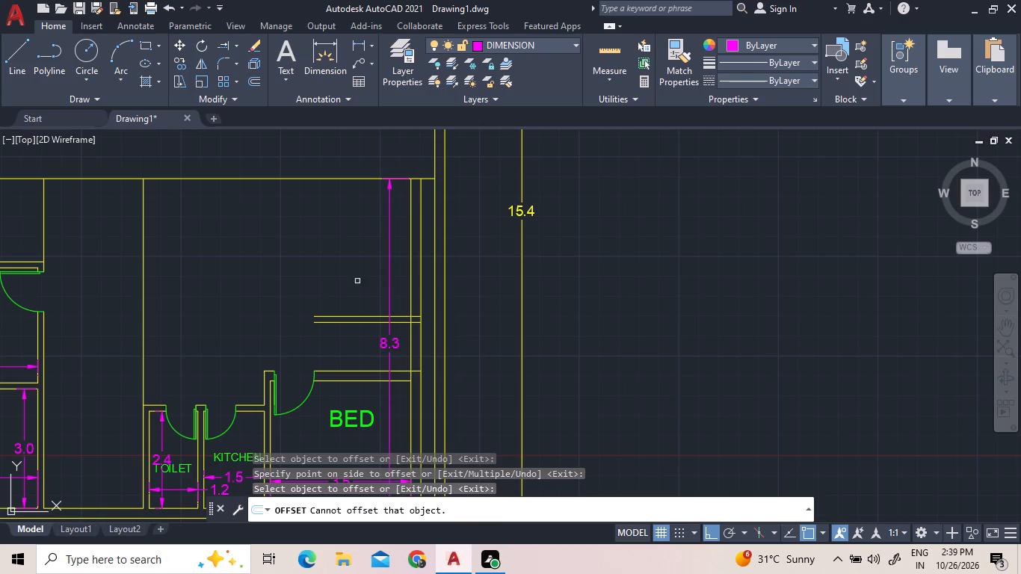
Trim the extended vertical lines above the new wall and clean up its corner and the junction with the bedroom's top wall.
click(233, 43)
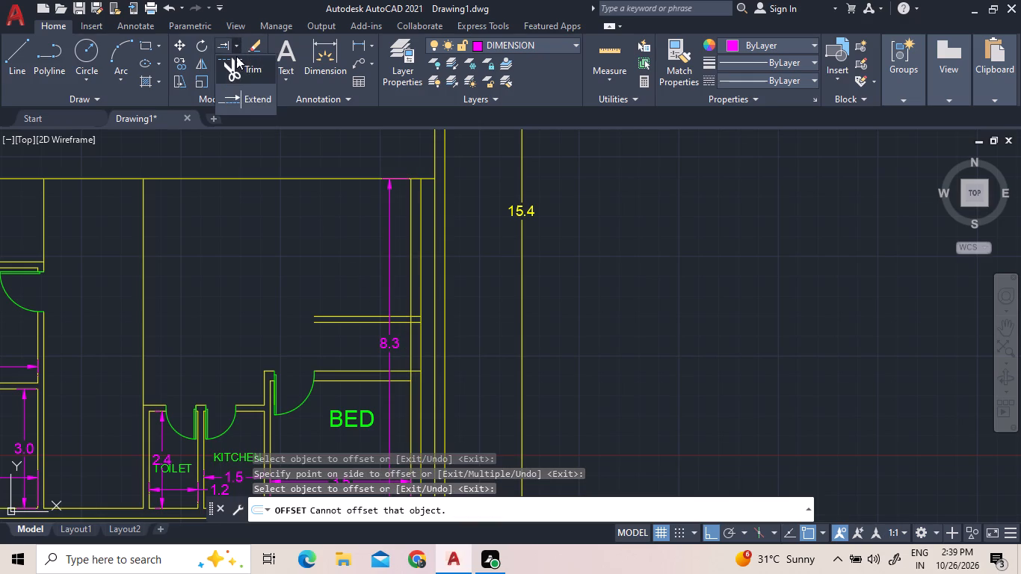
click(236, 68)
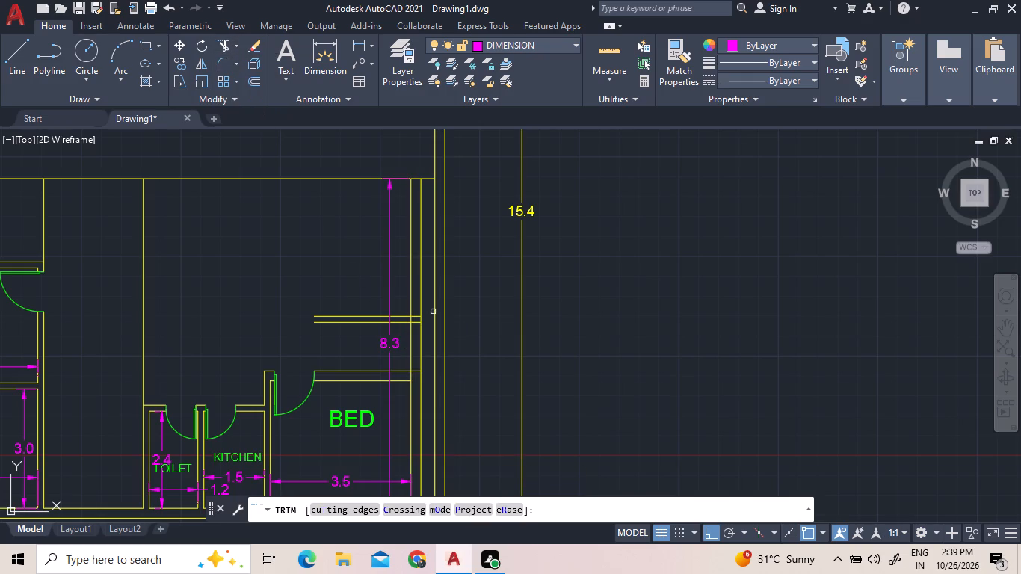
click(428, 307)
click(399, 293)
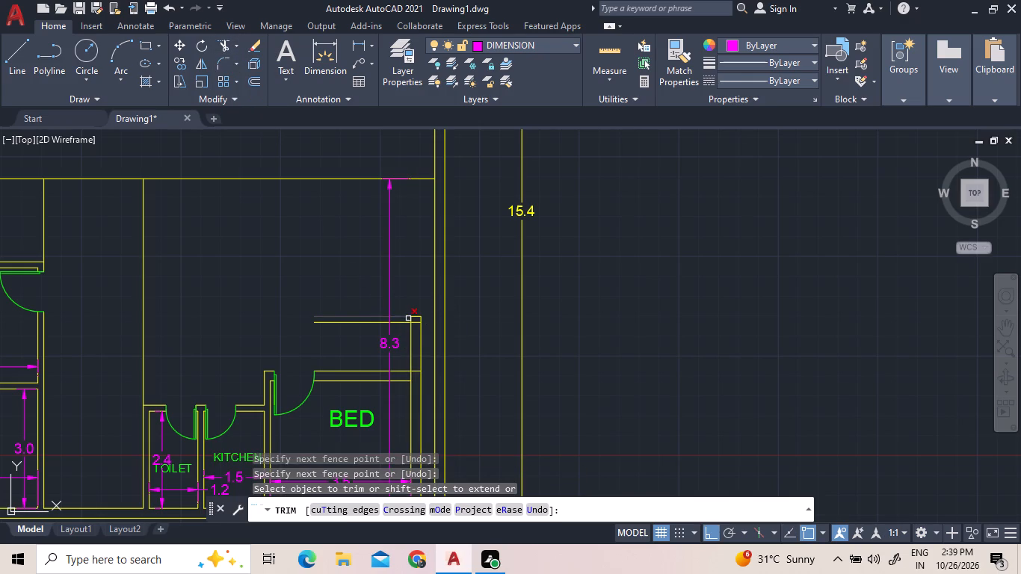
click(409, 318)
click(416, 321)
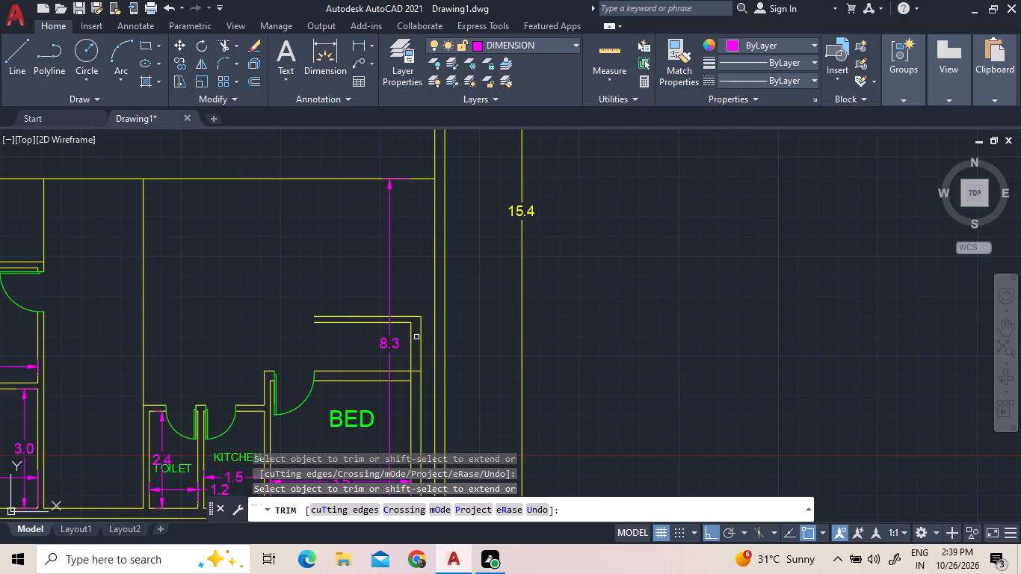
click(413, 374)
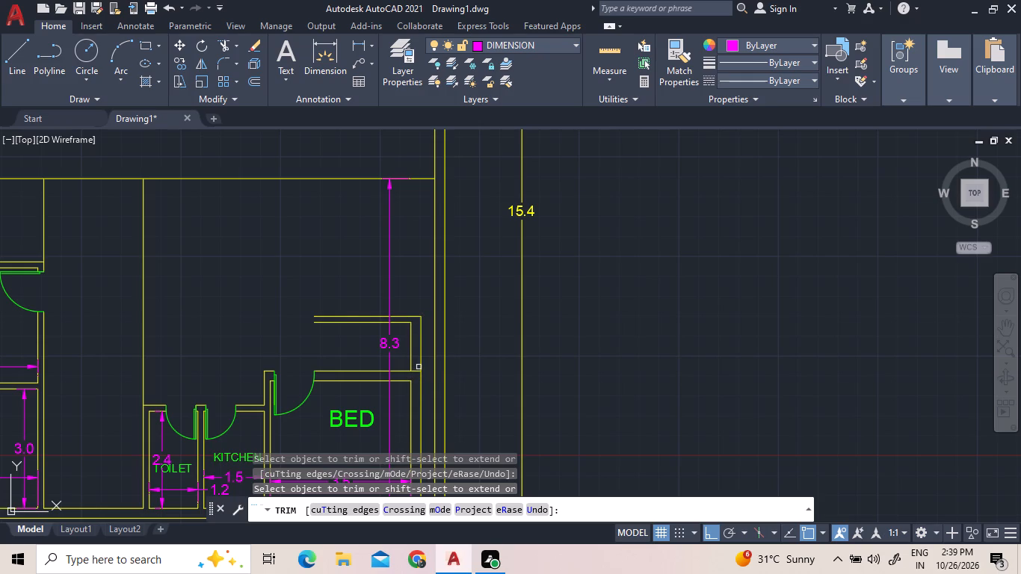
click(416, 371)
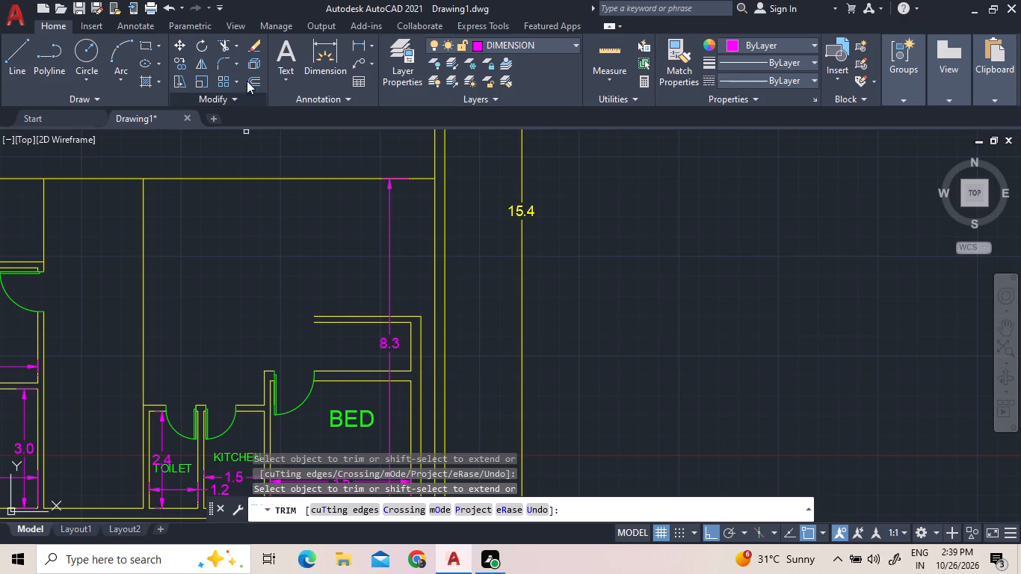
Offset the inner right wall line of the small room above the bedroom by 2.13 to the left.
double_click(253, 81)
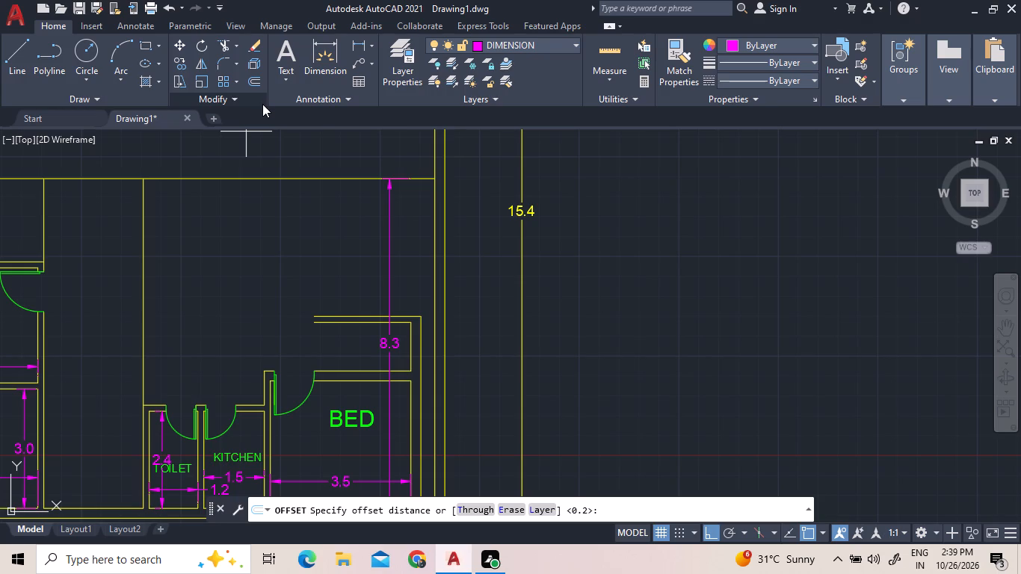
text(2.13)
key(Return)
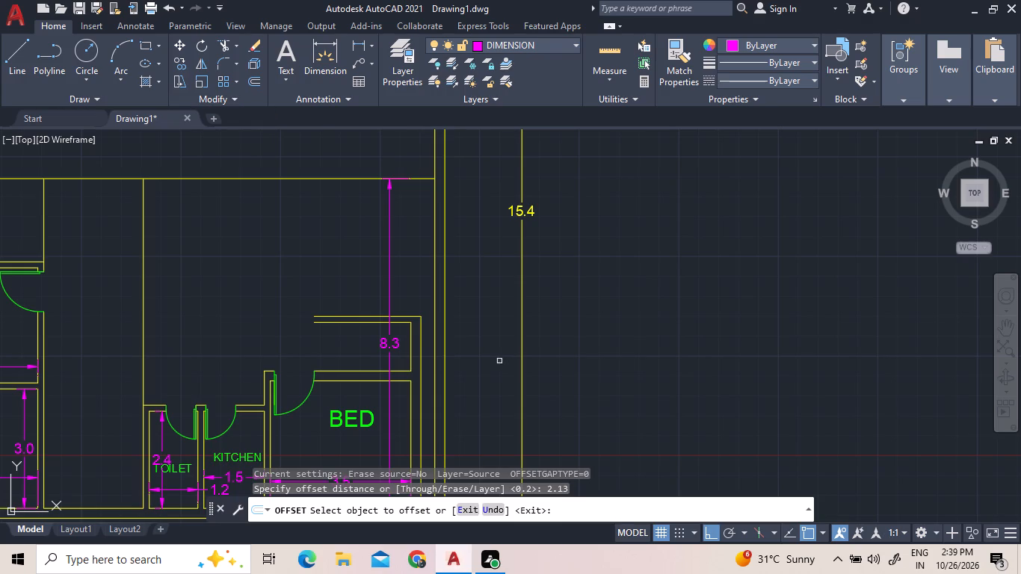
click(413, 346)
click(340, 361)
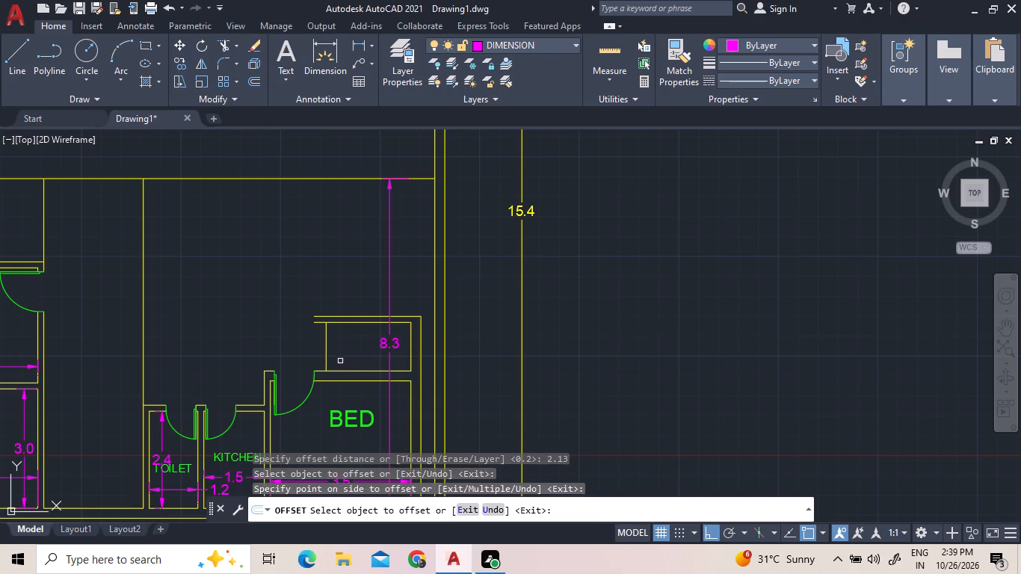
Offset the small room's new left wall line outward by 0.15 to give the wall its thickness.
click(247, 79)
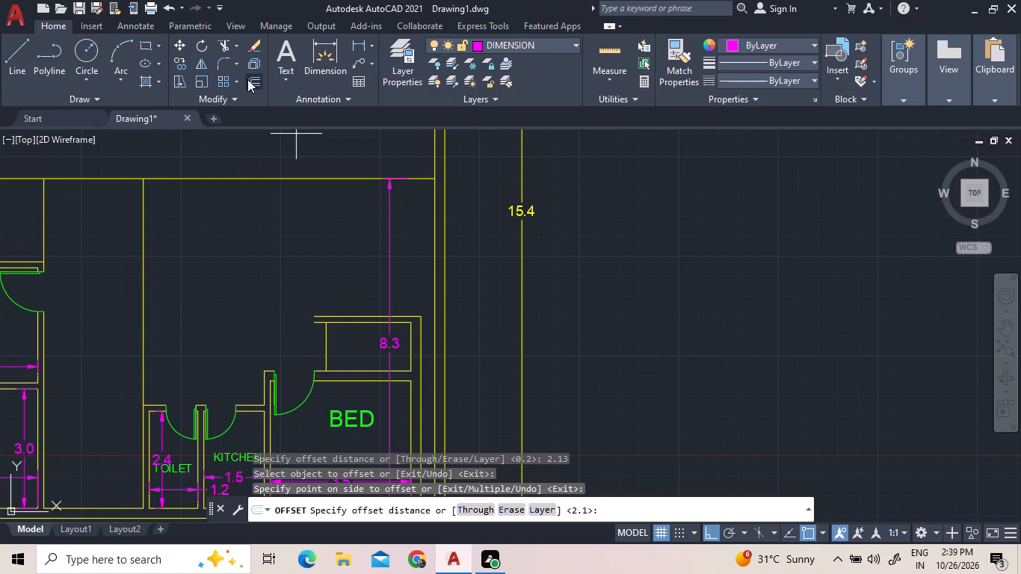
text(0.125)
key(BackSpace)
key(BackSpace)
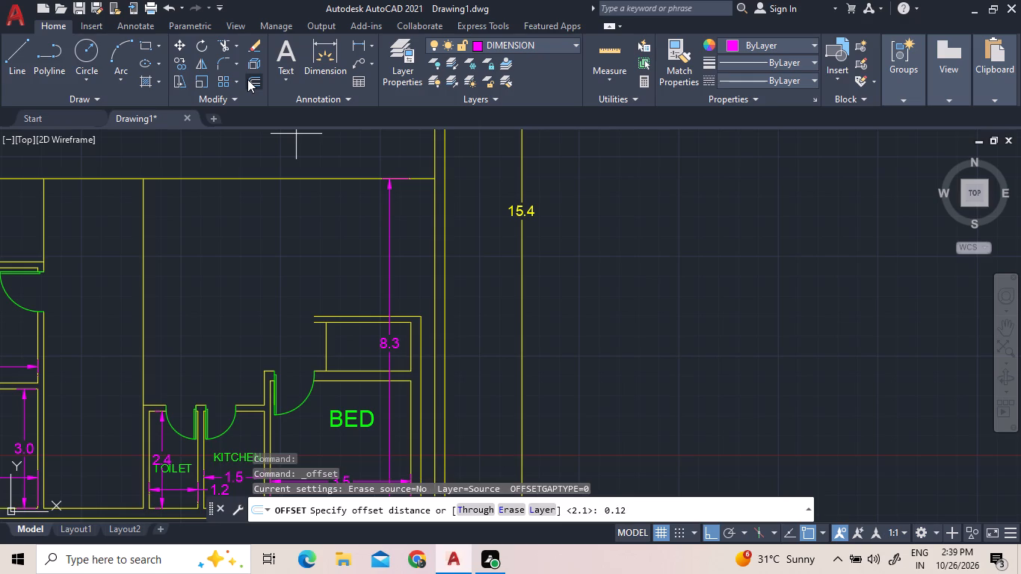
key(5)
key(Return)
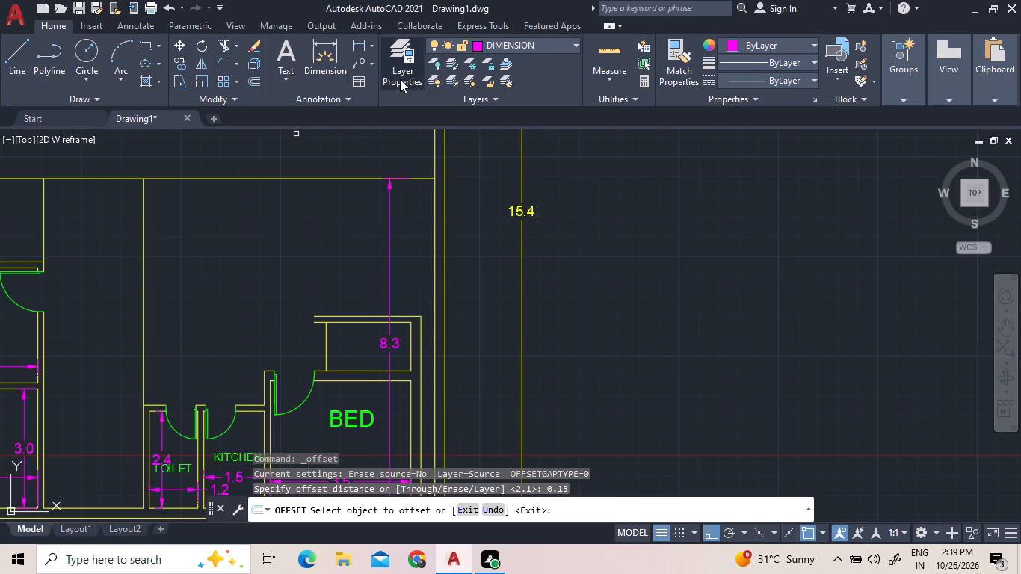
click(327, 337)
click(318, 337)
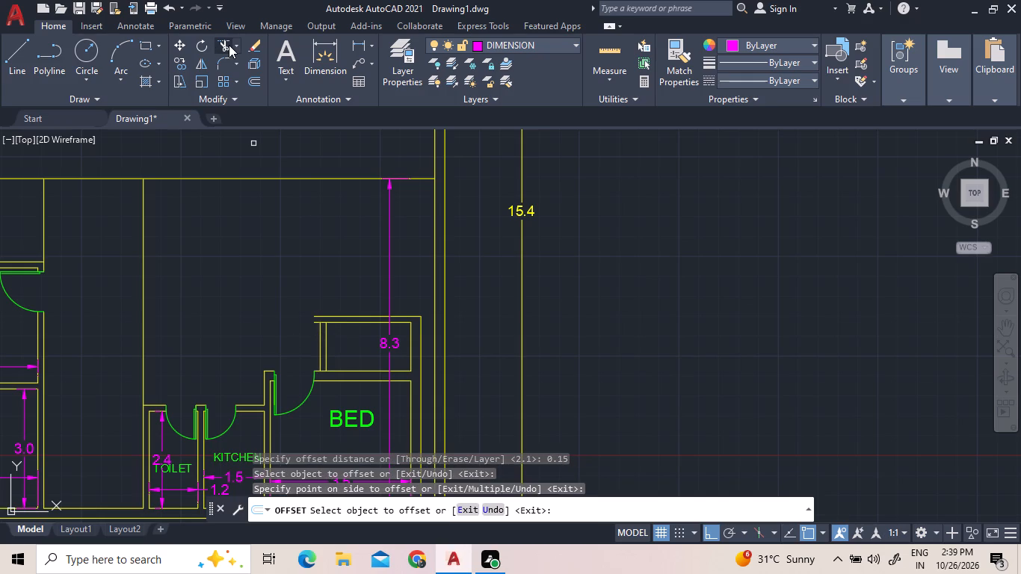
Extend the outer line of the small room's left wall to the top wall's upper line and the bedroom wall's lower line.
click(229, 45)
click(236, 45)
click(231, 105)
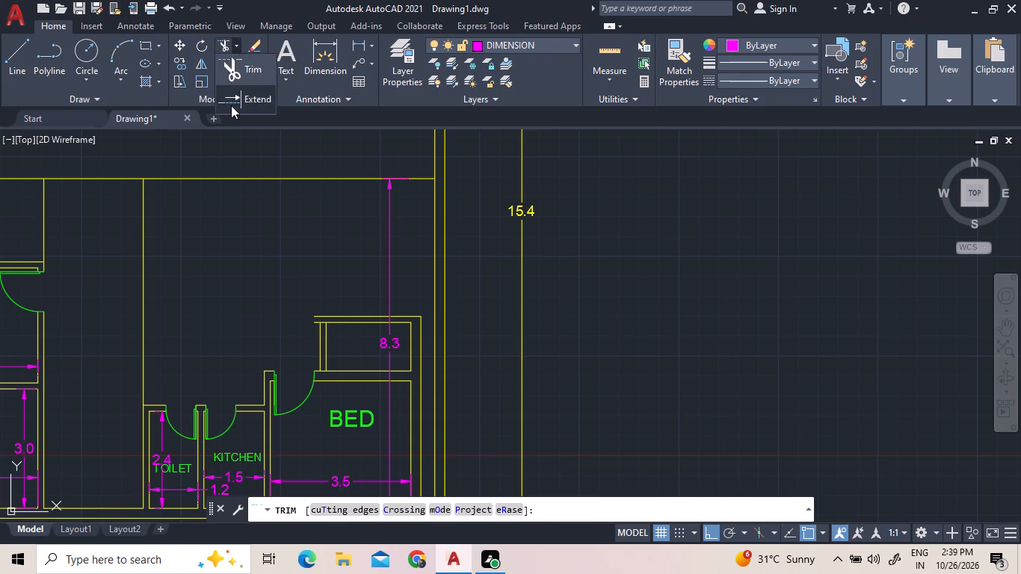
click(321, 335)
click(321, 352)
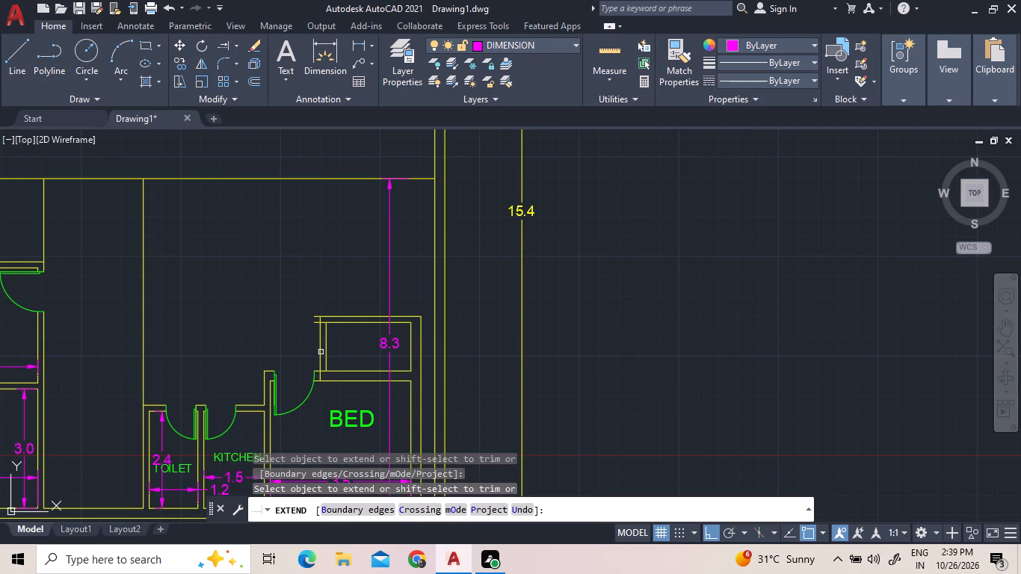
right_click(299, 309)
click(309, 312)
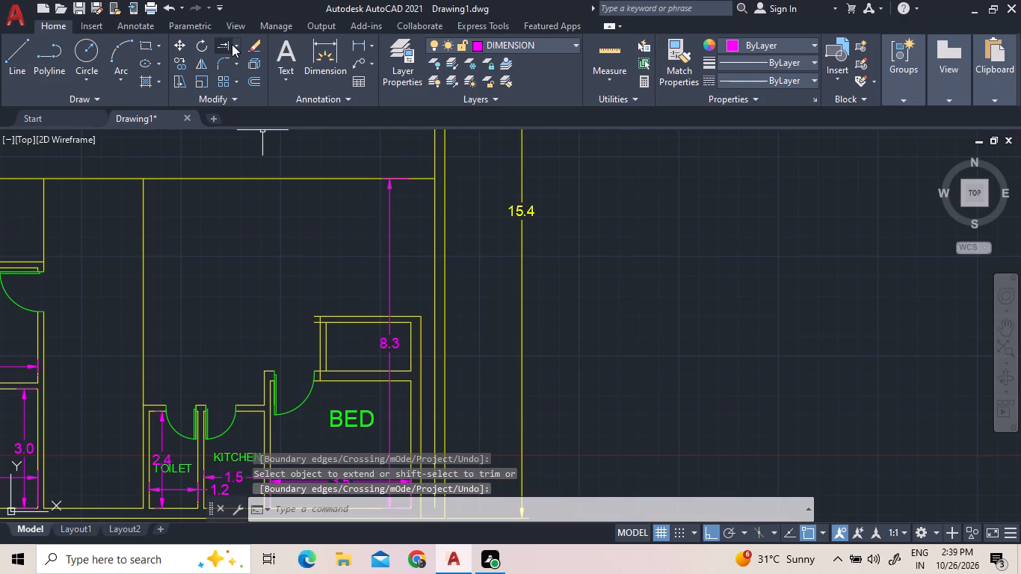
Trim the overhanging wall lines at the upper-left corner of the small room above the bedroom.
click(232, 44)
click(235, 48)
click(232, 74)
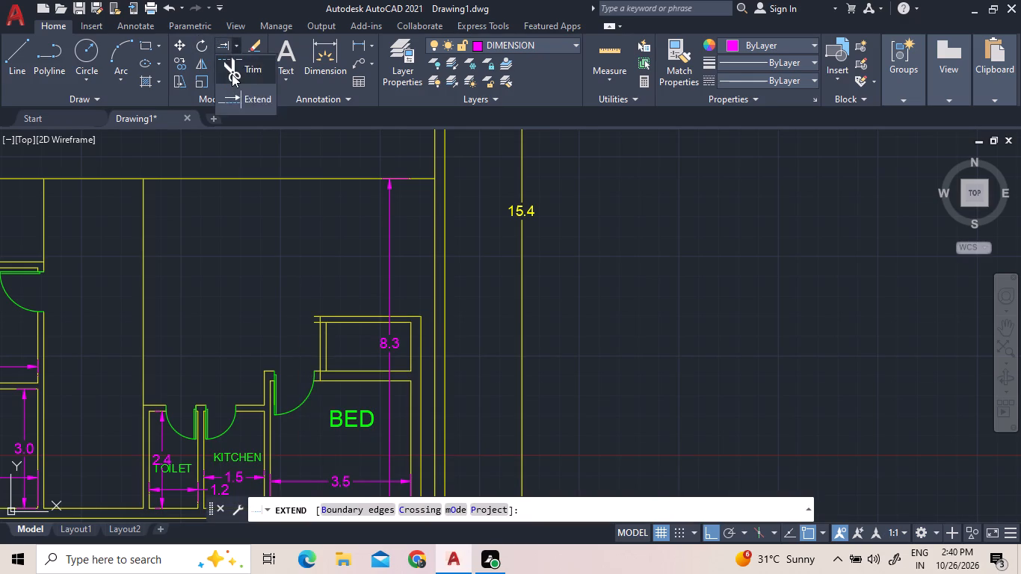
click(314, 321)
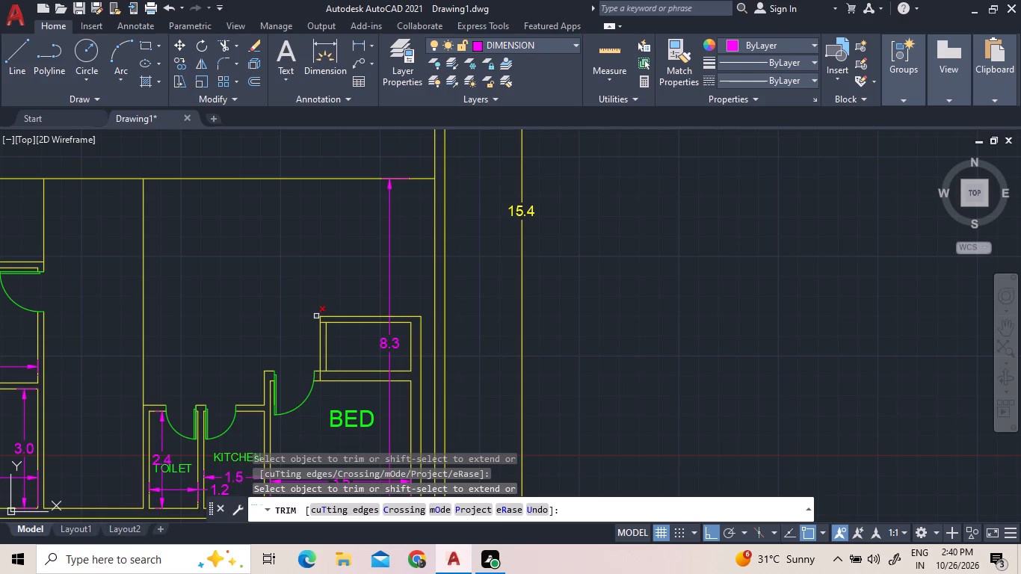
click(316, 316)
scroll(321, 327, up, 4)
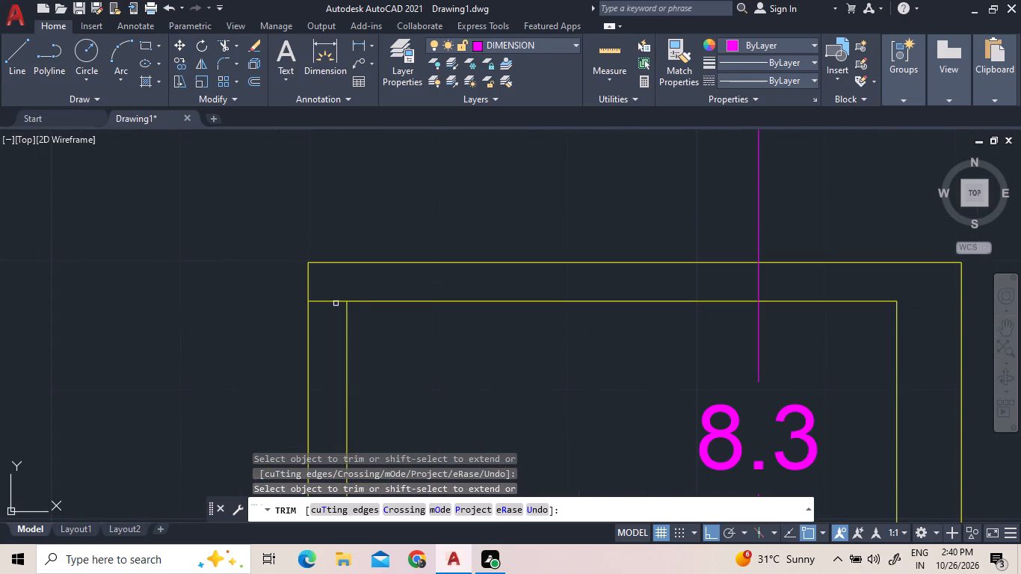
click(336, 303)
click(334, 294)
Trim the bedroom wall's upper line where it crosses the thickness of the small room's left wall.
scroll(334, 294, down, 2)
scroll(347, 398, down, 1)
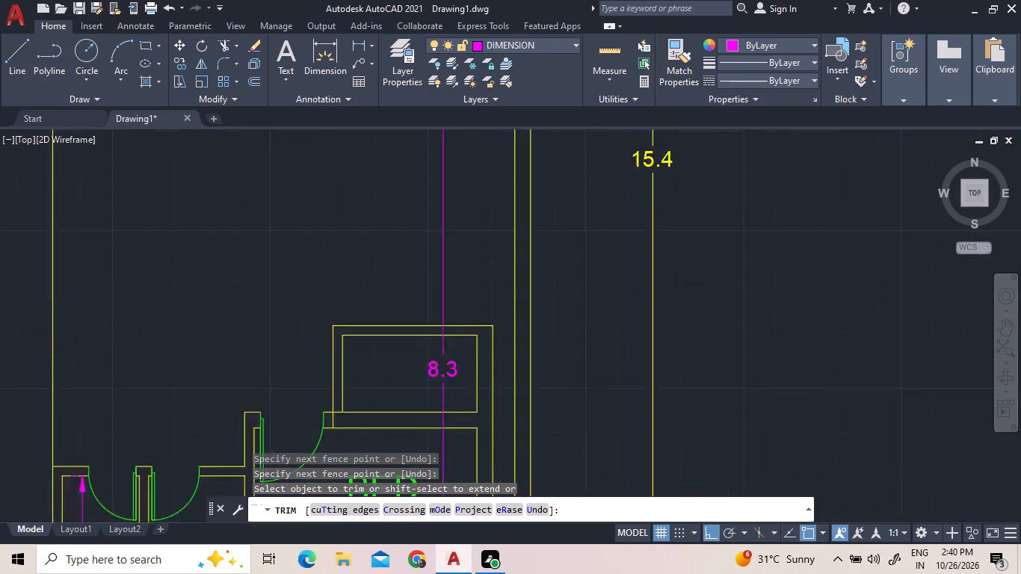
scroll(347, 398, down, 1)
middle_drag(339, 441, 318, 398)
scroll(326, 368, up, 3)
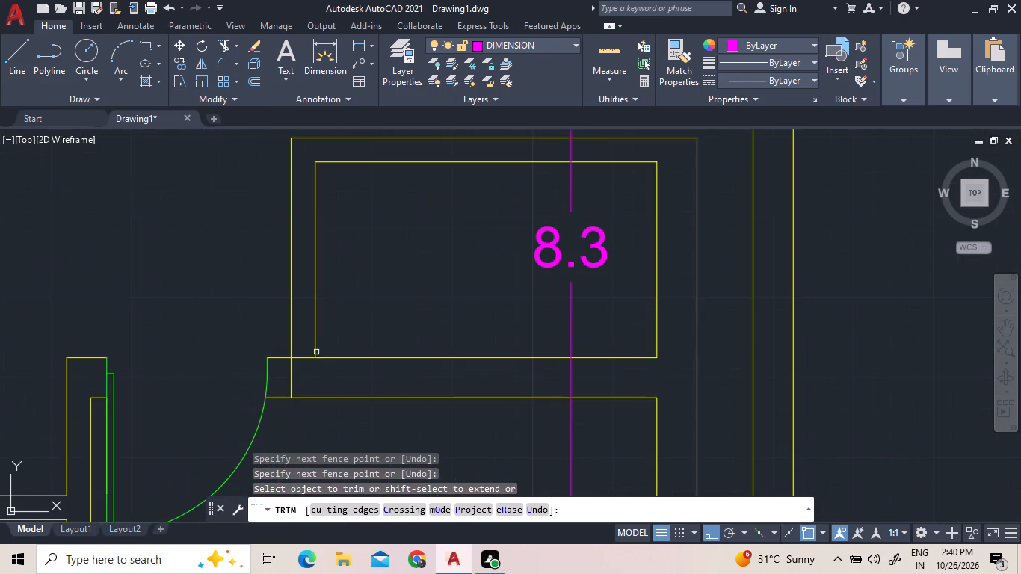
click(306, 357)
right_click(167, 247)
click(173, 259)
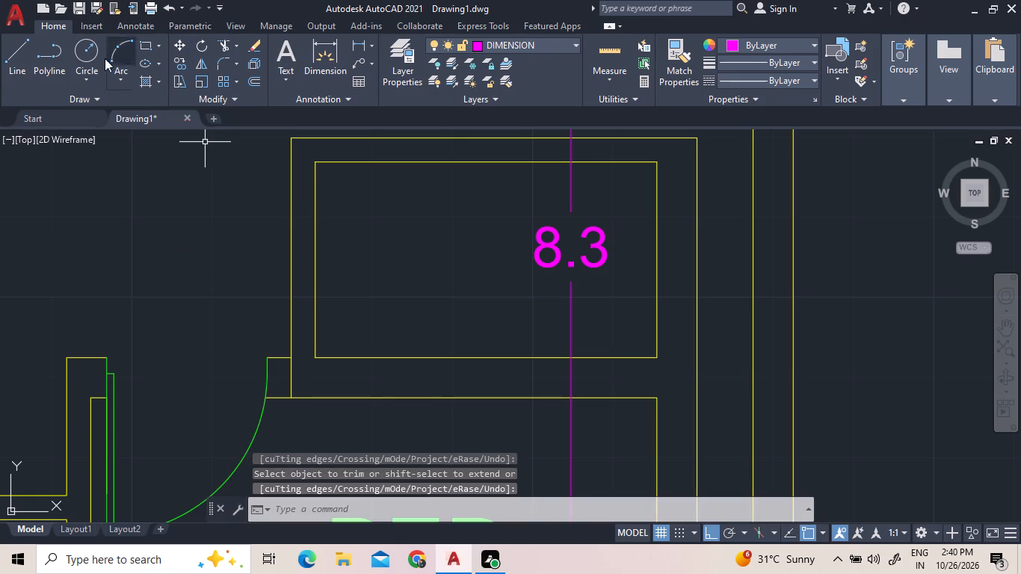
Make Defpoints the current layer and draw a vertical line across the bedroom's top wall from the small room's lower-left inner corner.
click(534, 40)
click(537, 79)
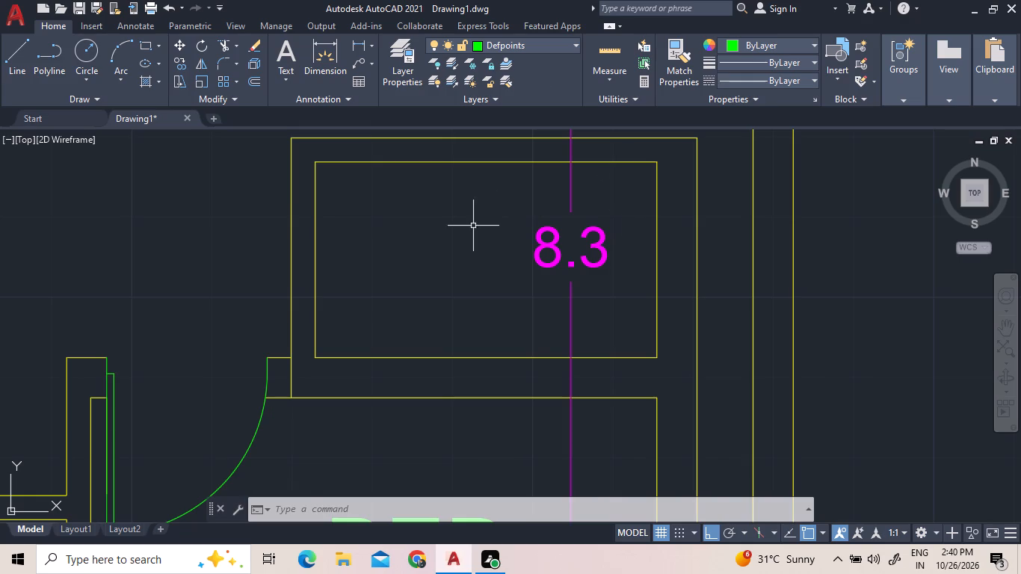
scroll(472, 227, down, 2)
scroll(582, 284, up, 2)
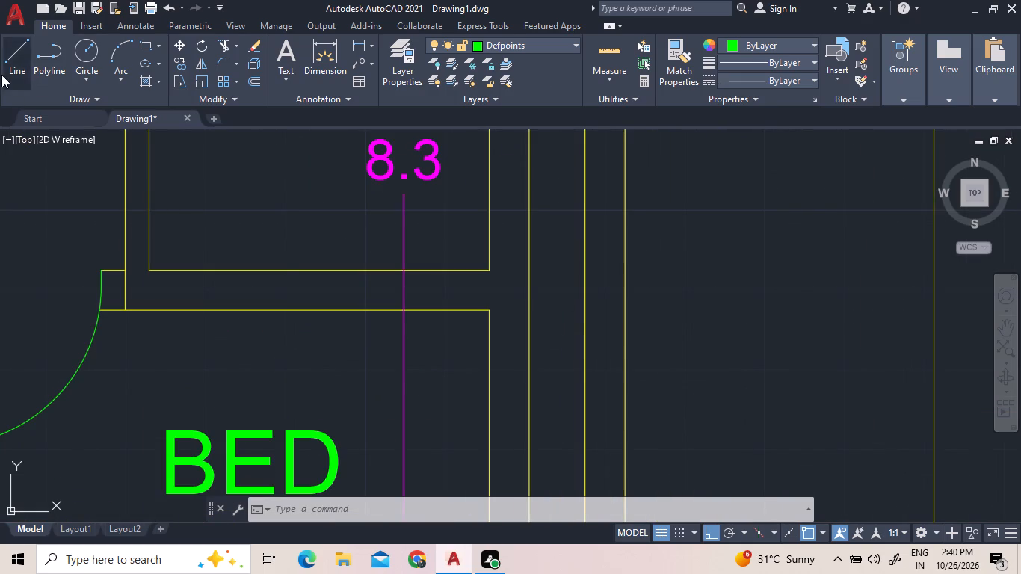
click(0, 73)
click(20, 58)
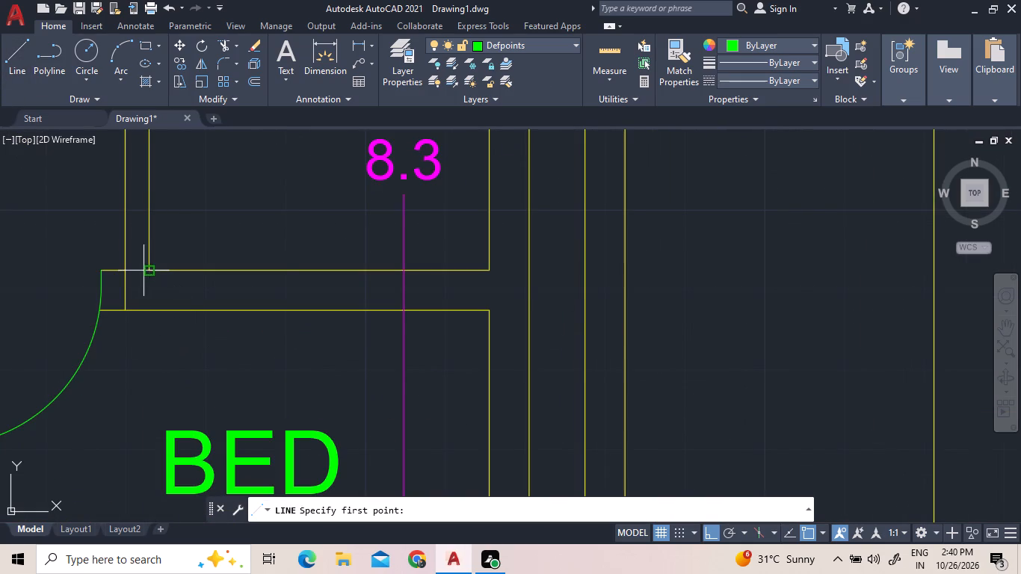
drag(149, 271, 148, 282)
scroll(151, 315, up, 3)
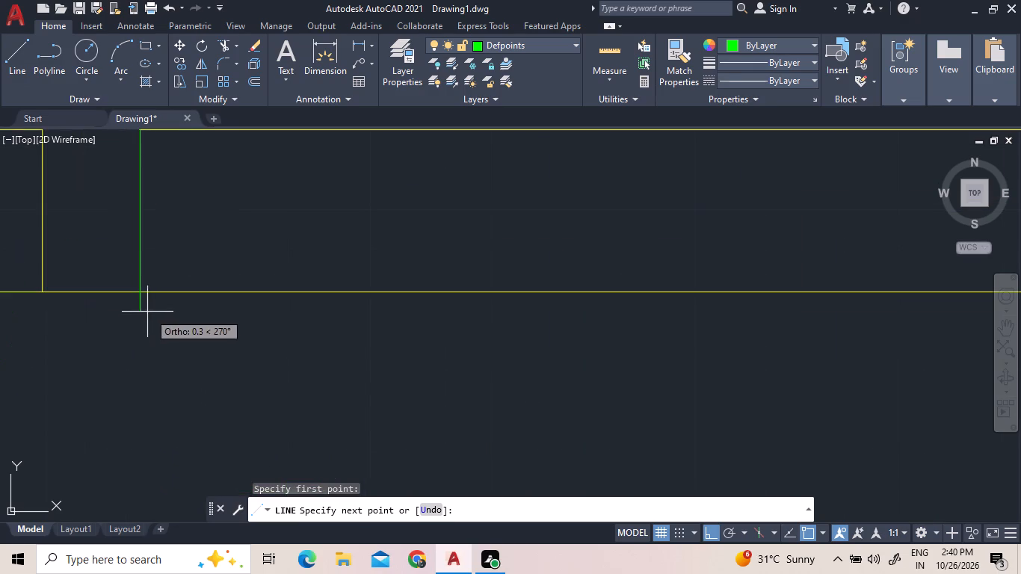
click(138, 293)
scroll(138, 348, down, 4)
right_click(197, 180)
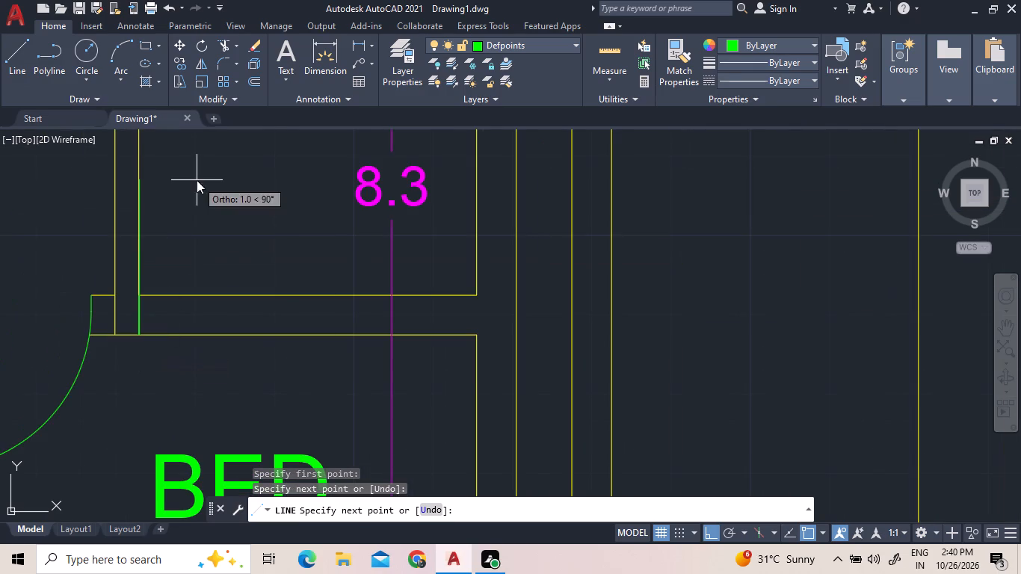
click(219, 195)
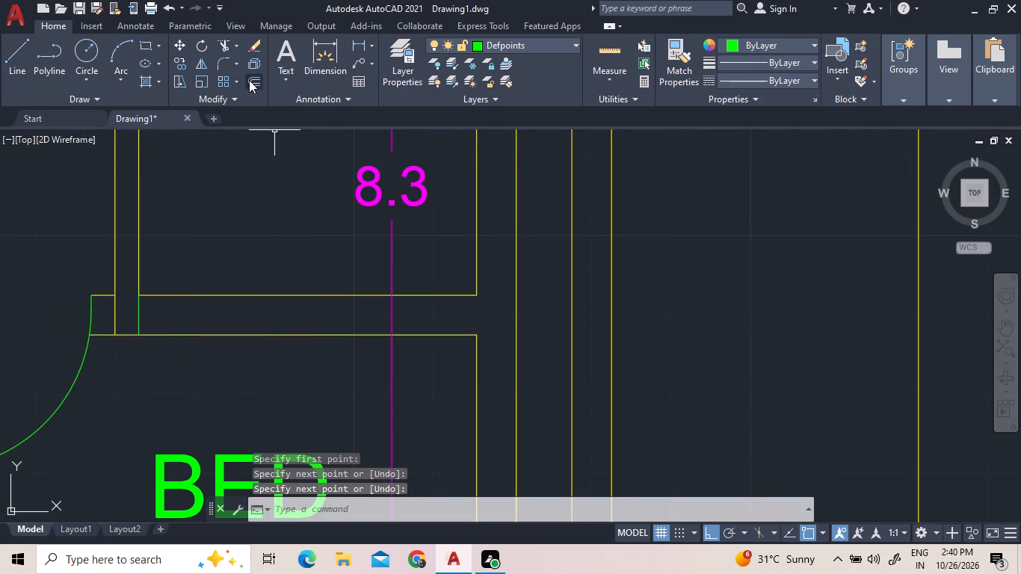
Offset the short line across the bedroom wall by 0.1 to the right to mark the door jamb.
click(249, 80)
text(0.1)
key(Return)
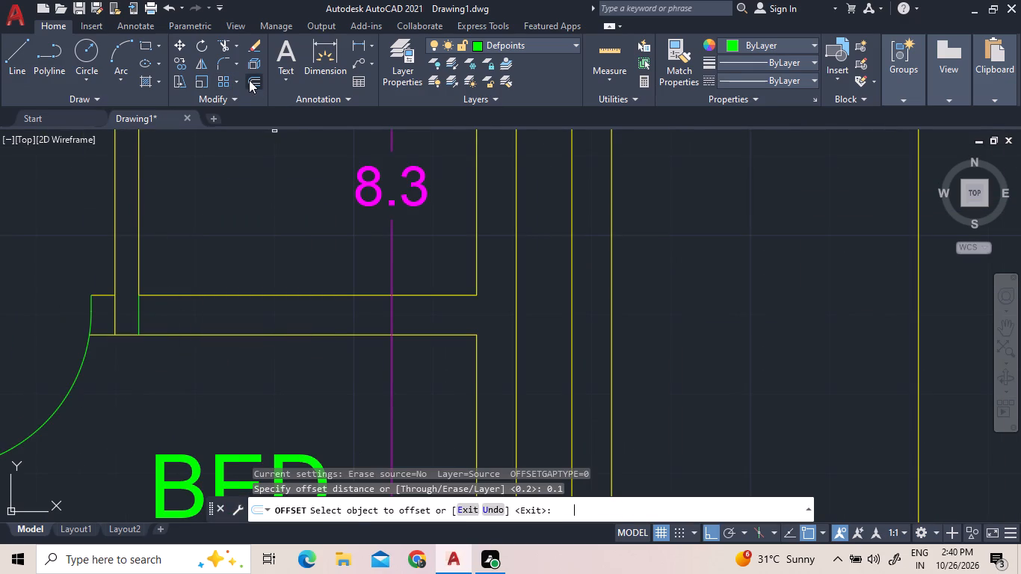
click(141, 321)
click(157, 317)
right_click(209, 161)
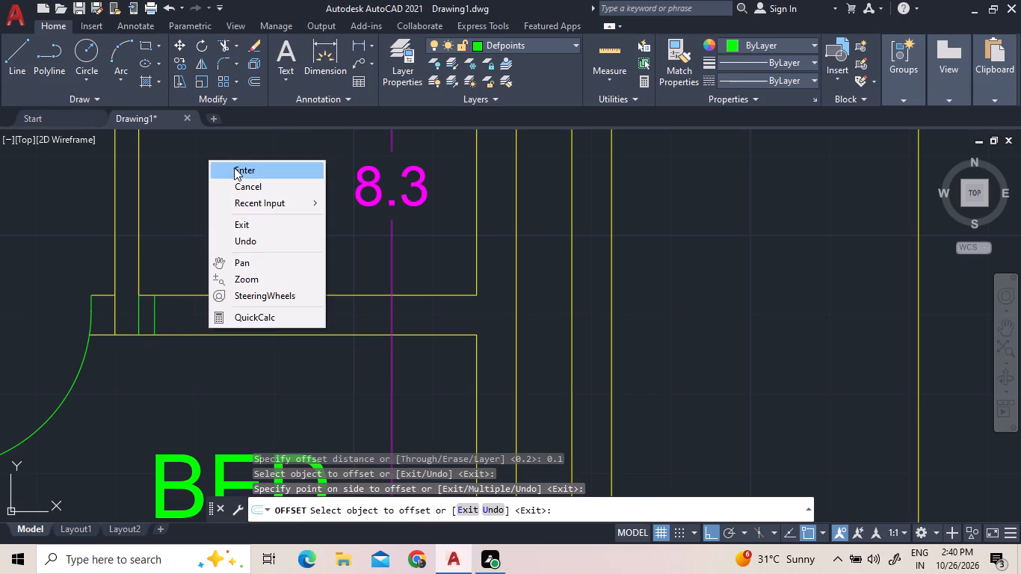
click(241, 162)
Insert a Door - Metric block from the architectural tool palette inside the small room and close the palette.
right_click(232, 199)
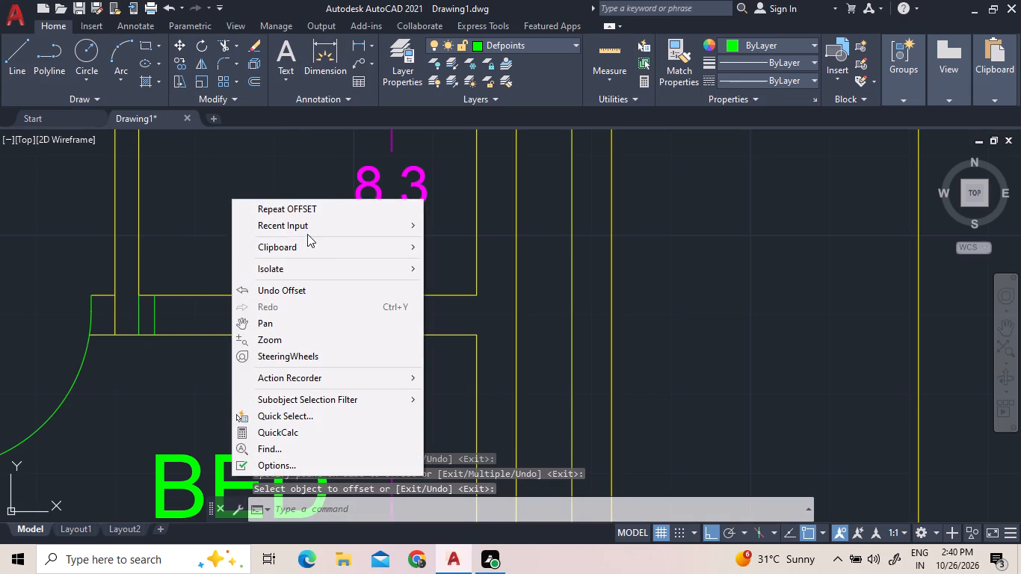
click(309, 226)
click(496, 410)
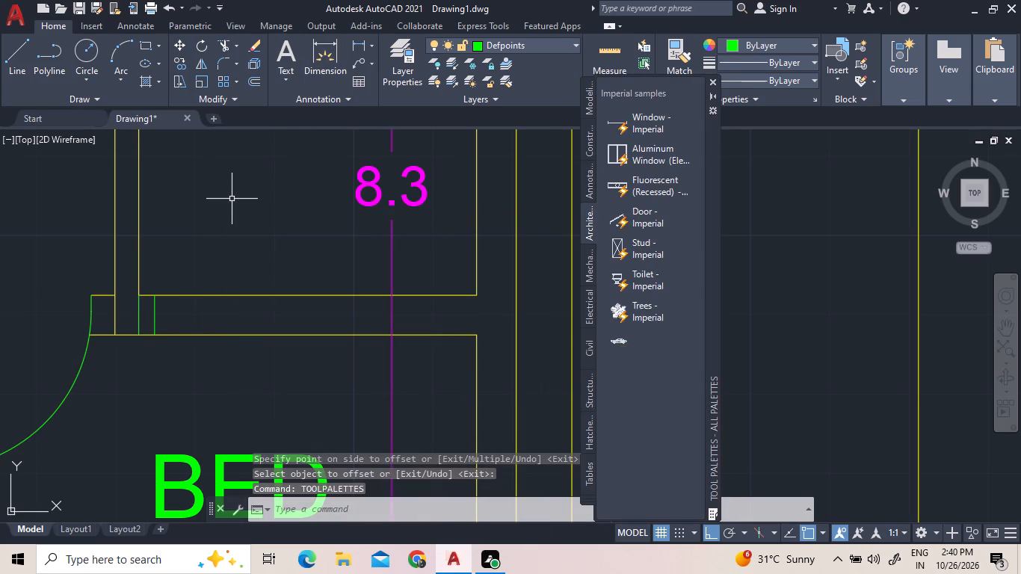
click(657, 441)
drag(647, 434, 645, 433)
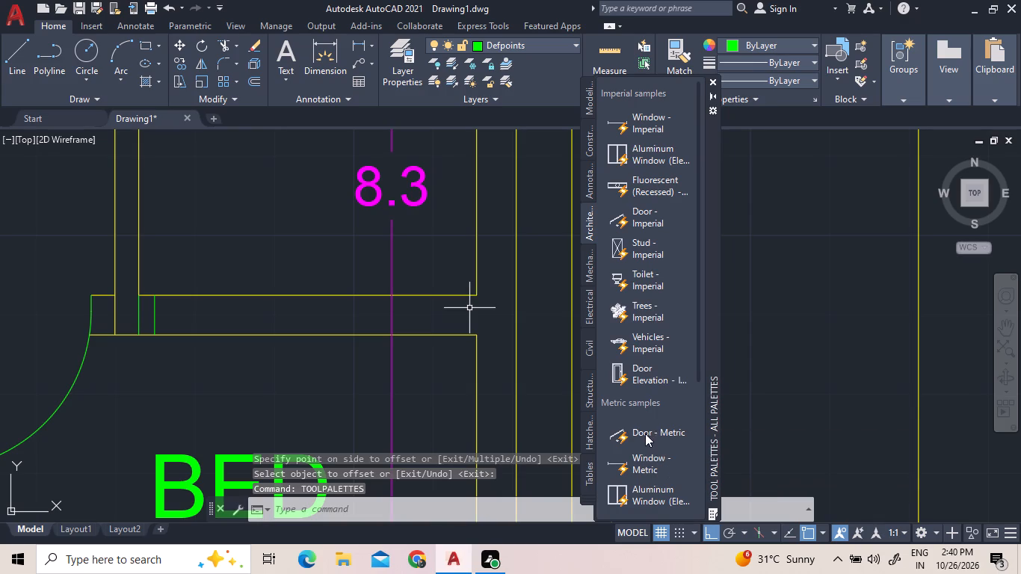
drag(645, 433, 212, 227)
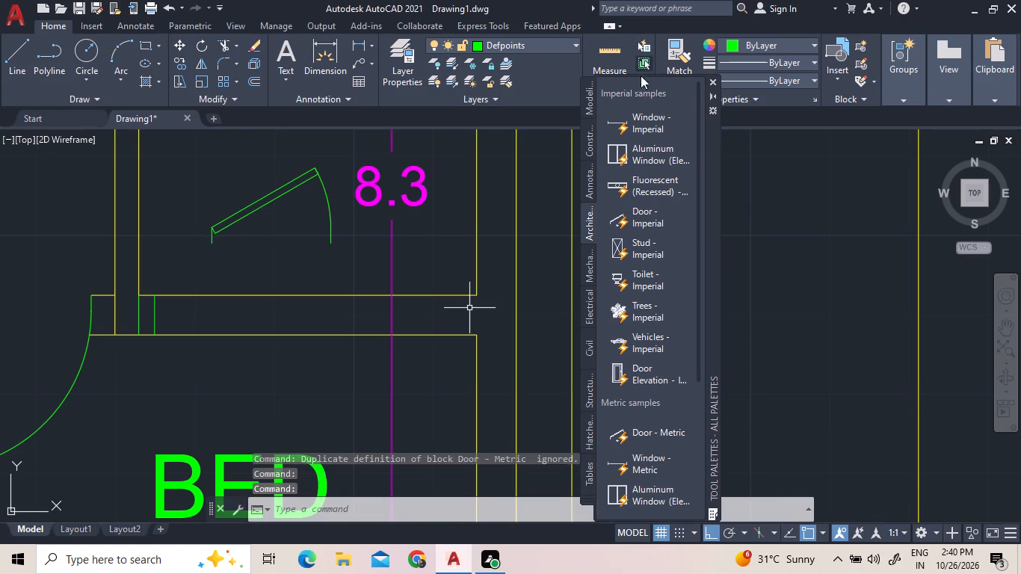
click(715, 79)
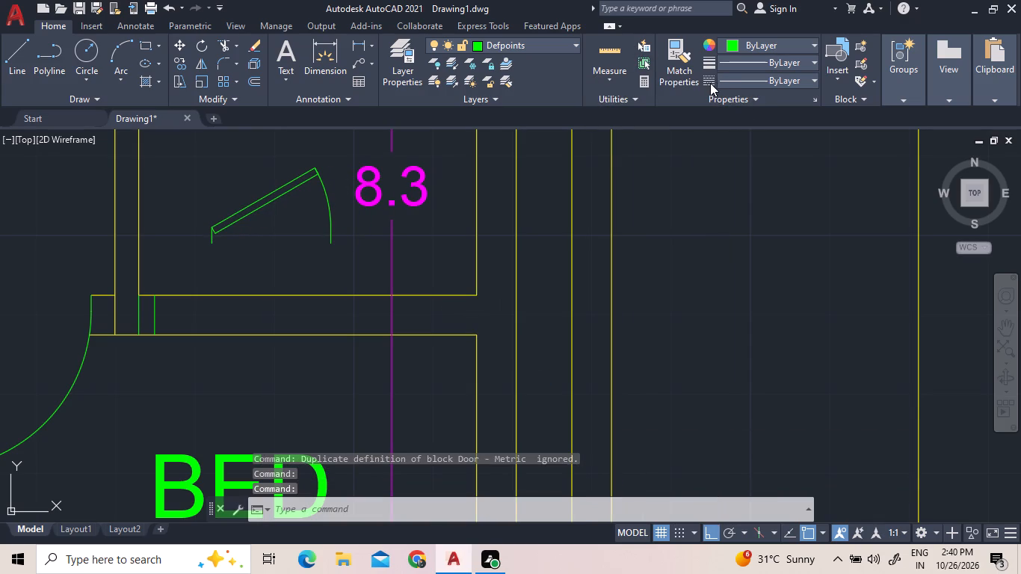
Narrow the new door block slightly and set its swing to Open 90º.
click(274, 203)
click(274, 196)
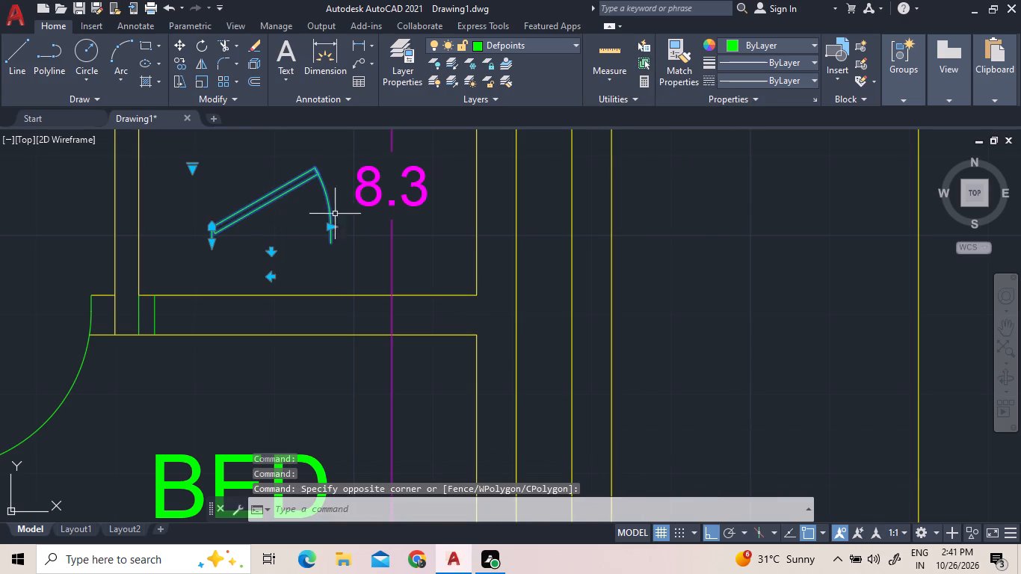
click(334, 231)
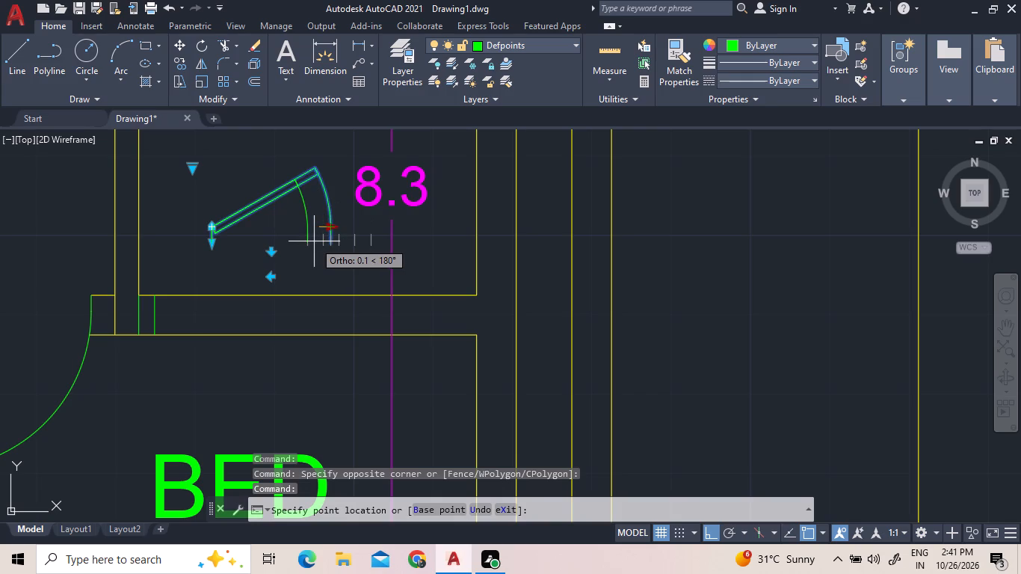
click(314, 241)
click(191, 174)
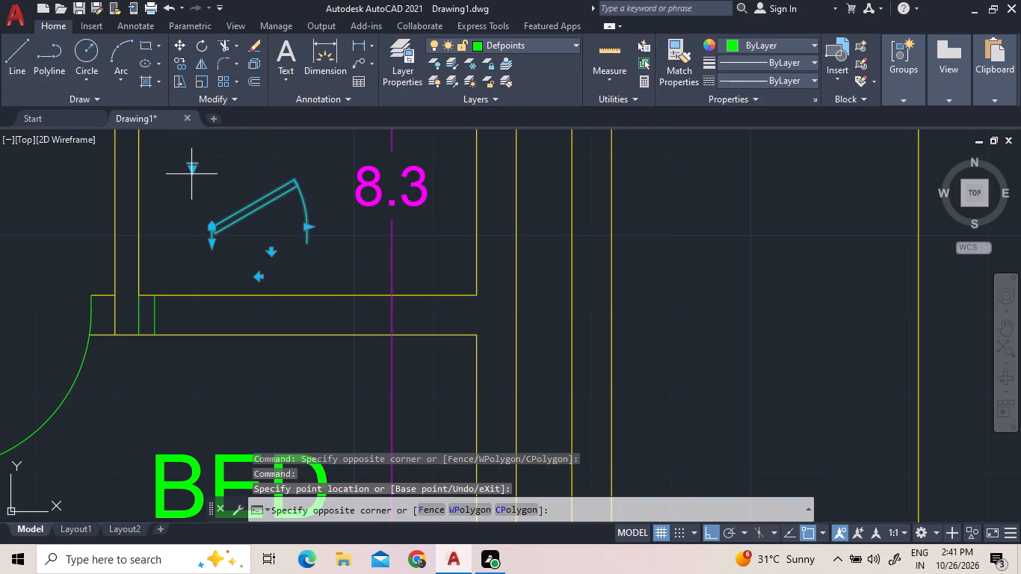
click(191, 170)
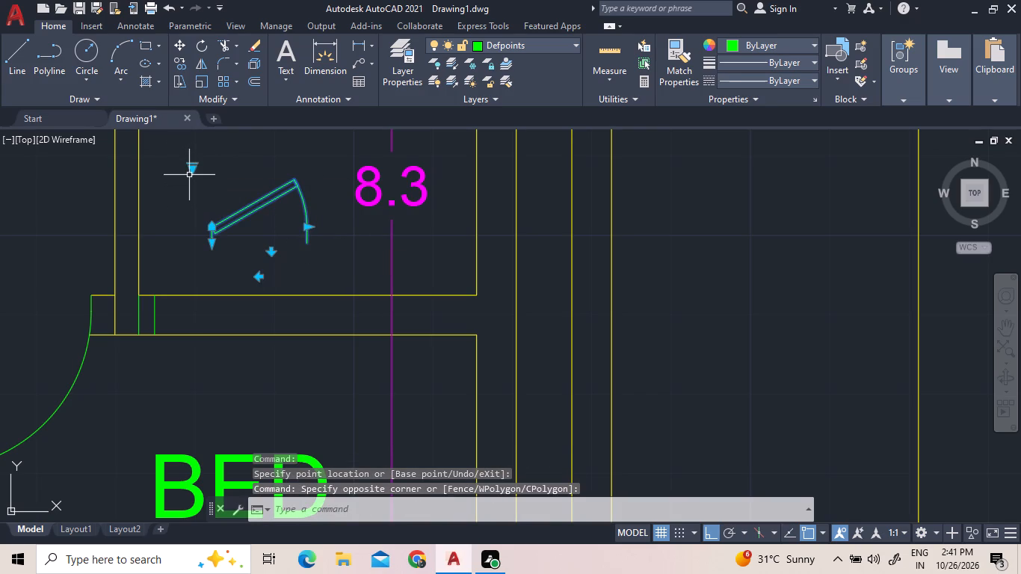
click(191, 171)
click(199, 232)
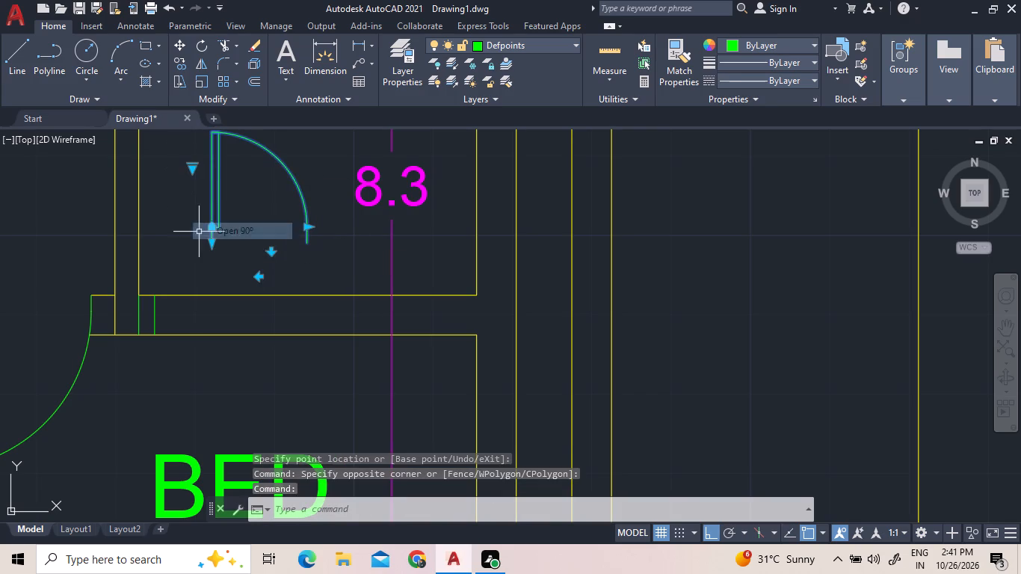
Move the new door by its lower-left hinge corner to the lower end of the offset jamb line.
right_click(240, 241)
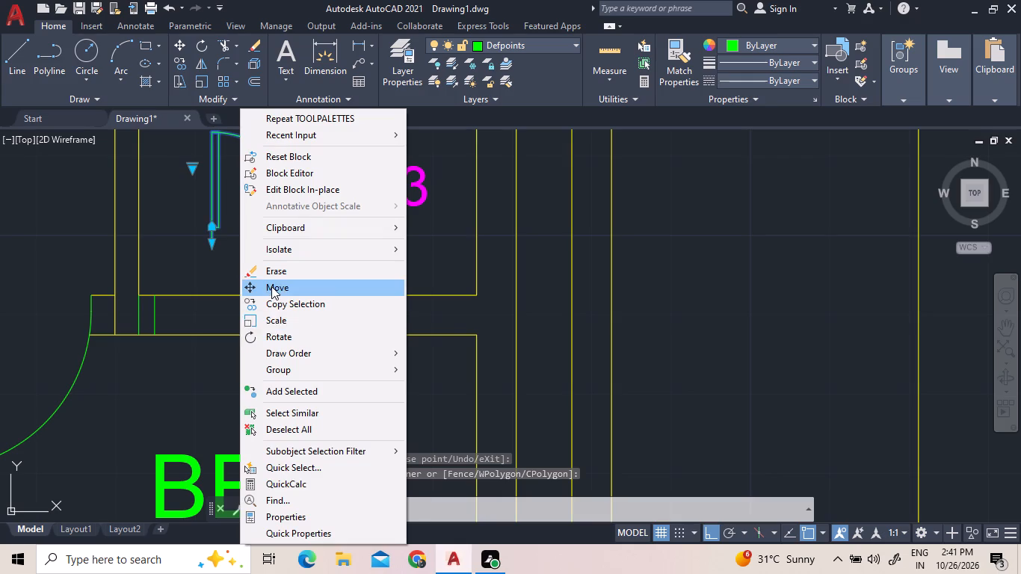
click(271, 286)
click(213, 247)
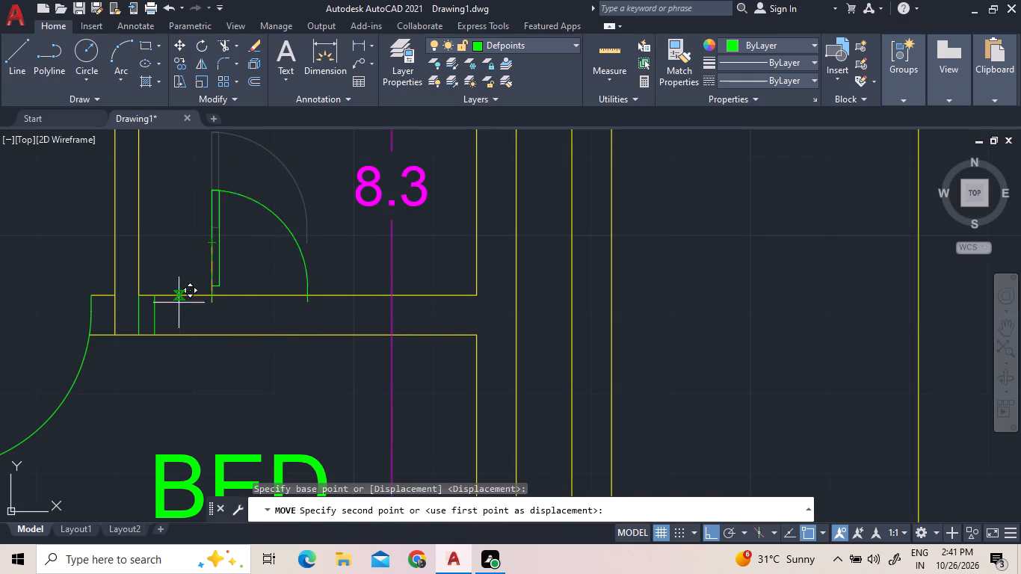
click(158, 333)
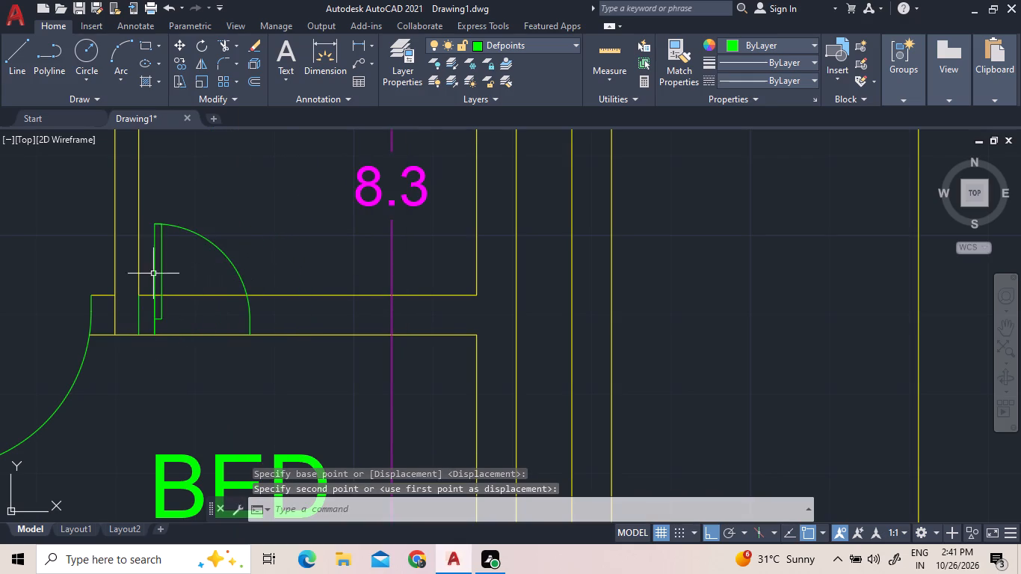
Trim both lines of the bedroom's top wall across the small room's door opening.
click(220, 43)
click(204, 295)
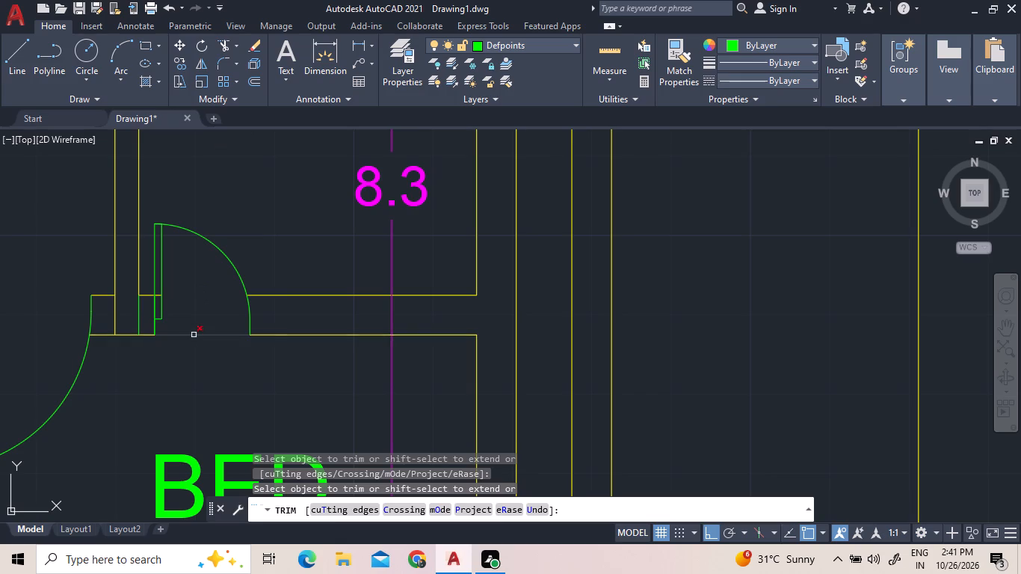
click(194, 335)
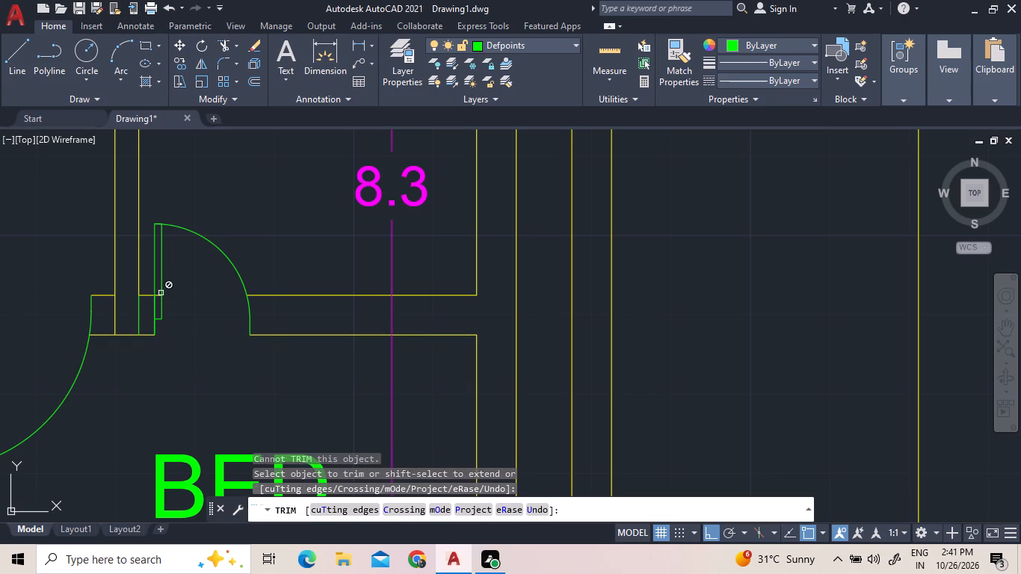
click(161, 293)
click(160, 297)
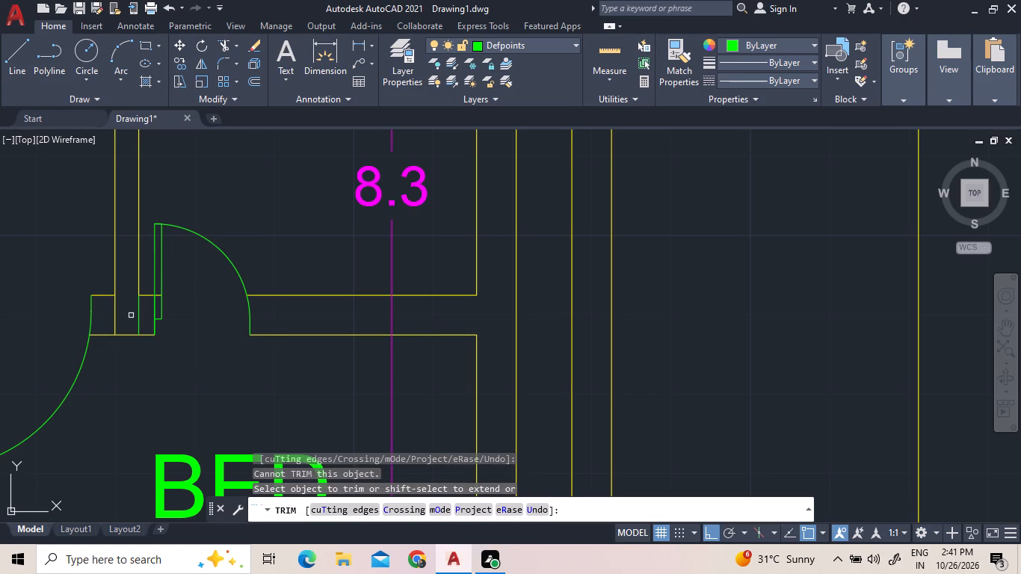
Trim away the vertical lines crossing the bedroom wall's thickness beneath the small room's left wall.
click(131, 315)
click(150, 317)
click(148, 315)
click(111, 309)
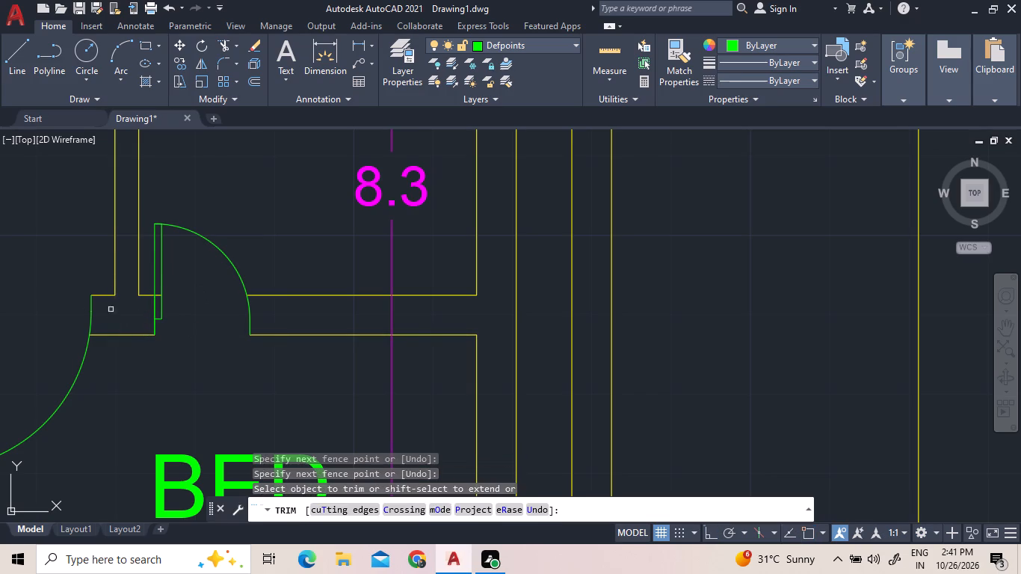
Trim the leftover wall line stub that runs through the small room's door leaf.
click(159, 294)
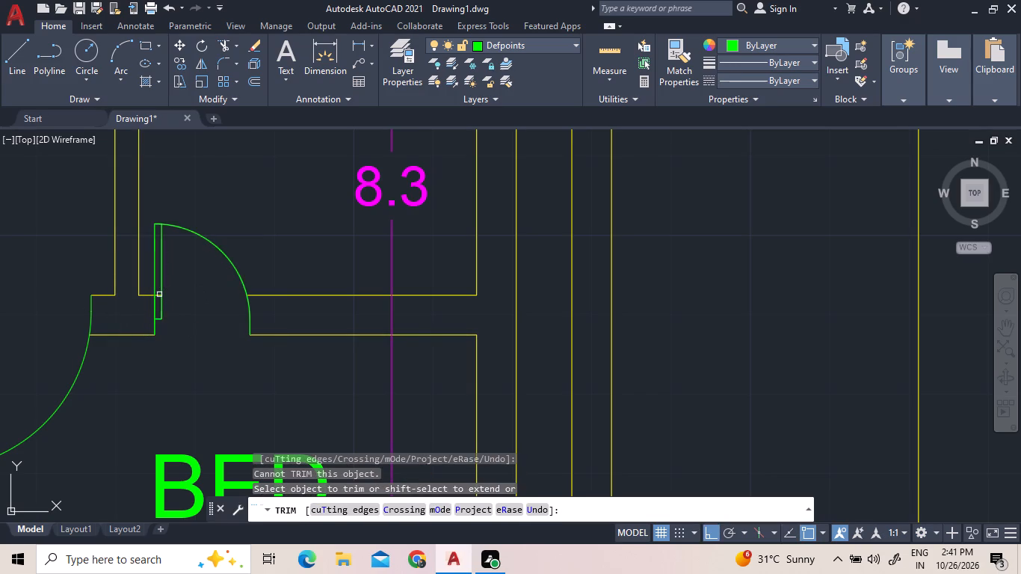
scroll(151, 273, up, 2)
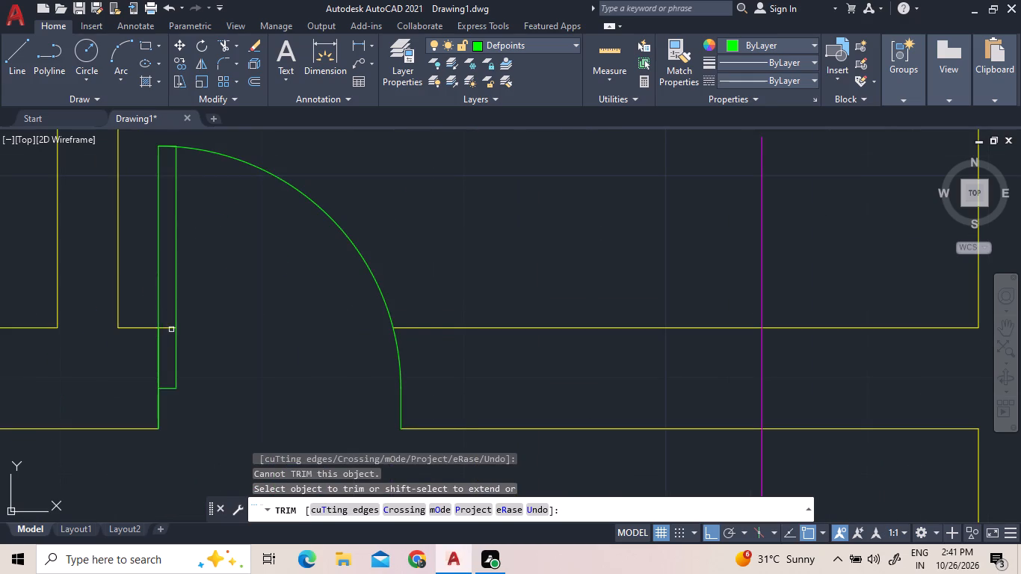
click(170, 330)
scroll(232, 319, down, 3)
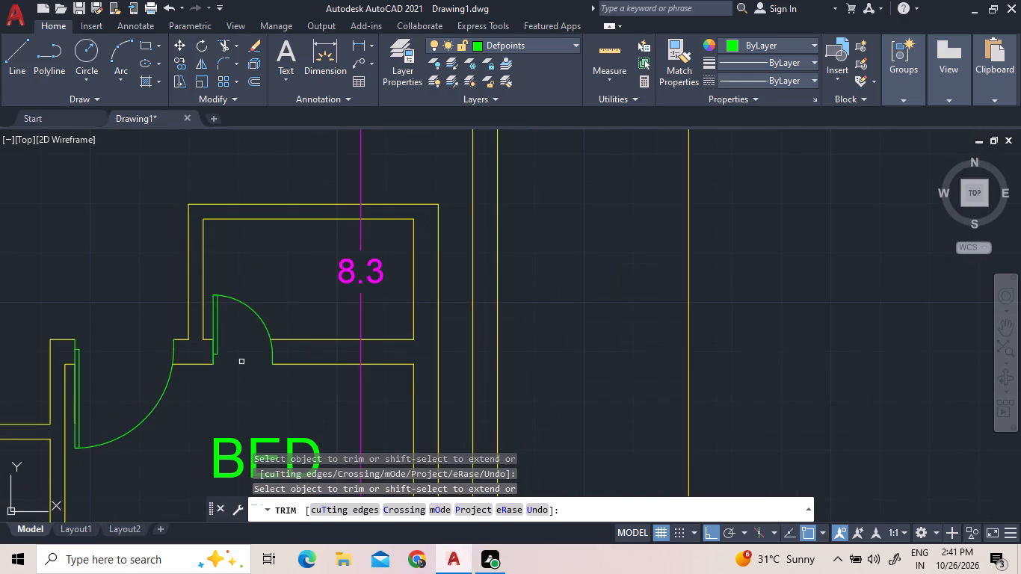
right_click(312, 286)
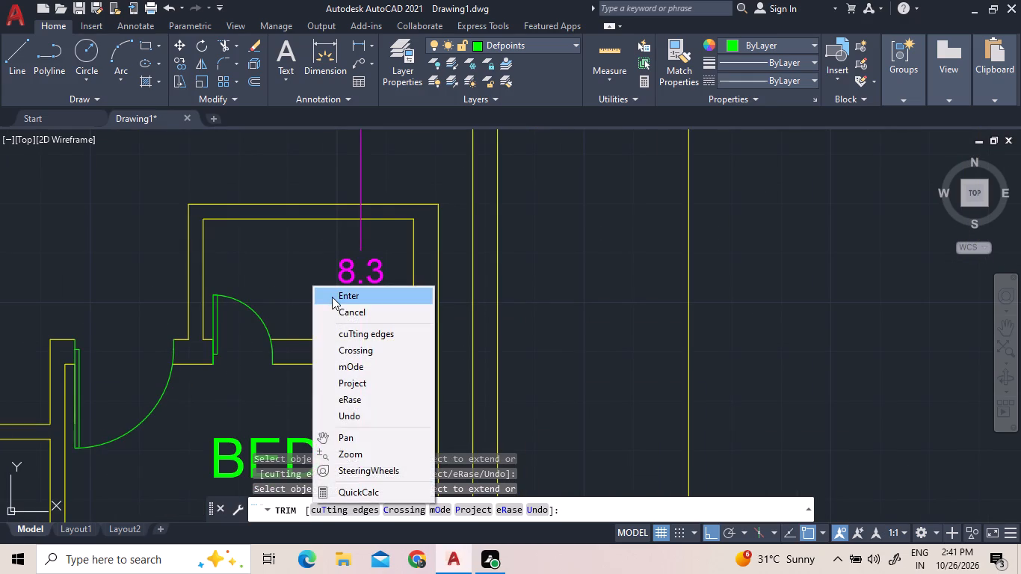
Delete the 8.3 vertical dimension running up through the bedroom and the small room above it.
click(332, 297)
scroll(372, 297, down, 3)
click(389, 247)
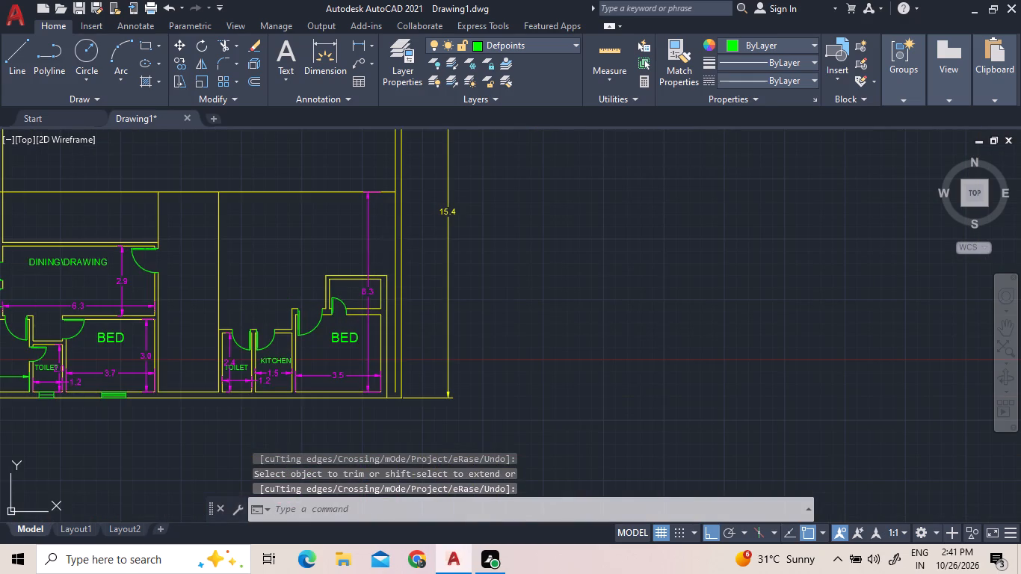
click(354, 232)
key(Delete)
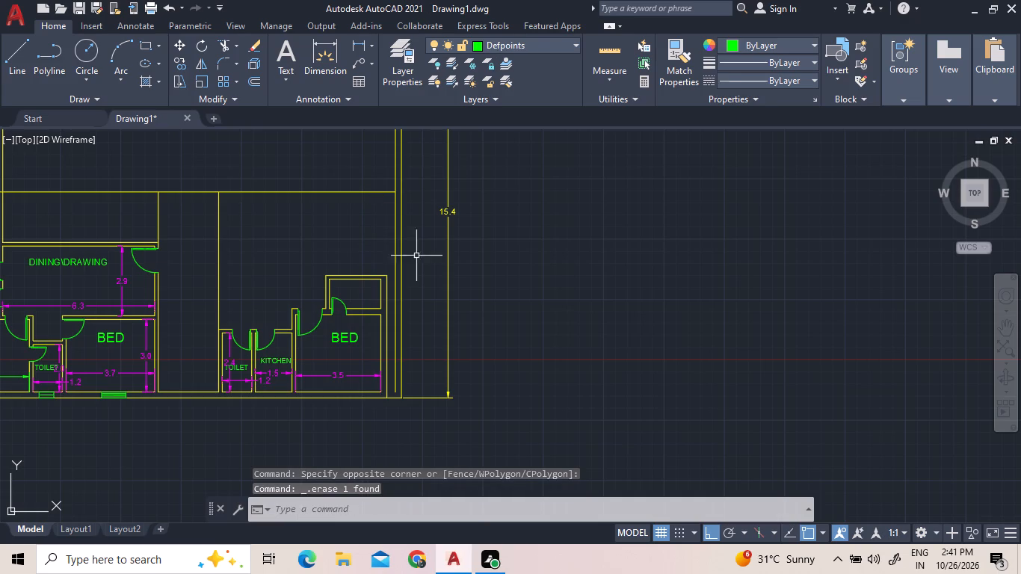
Copy the TOILET label from the room beside the kitchen into the small room above the bedroom, with Ortho off.
scroll(393, 366, up, 1)
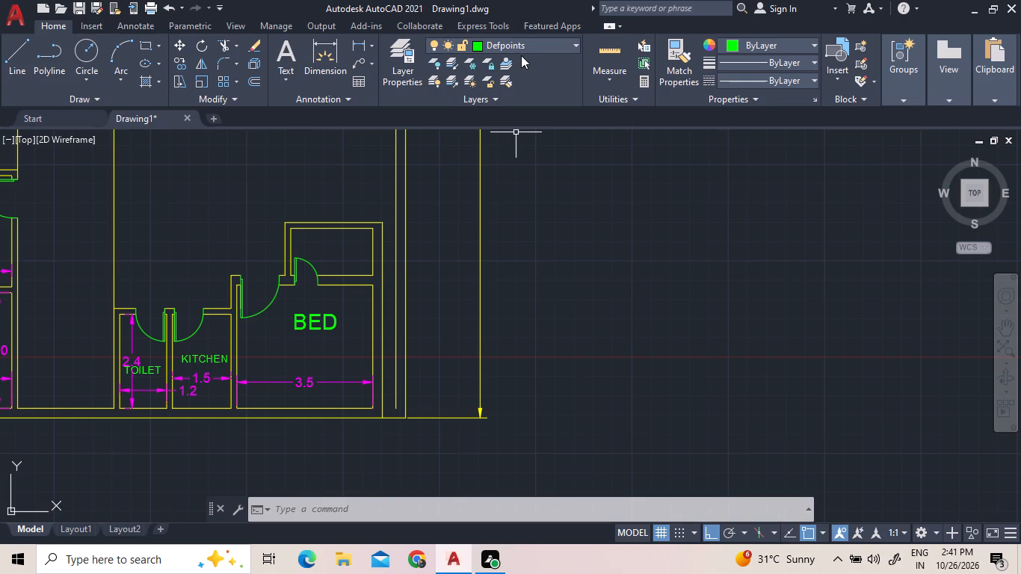
click(146, 374)
right_click(146, 372)
click(198, 304)
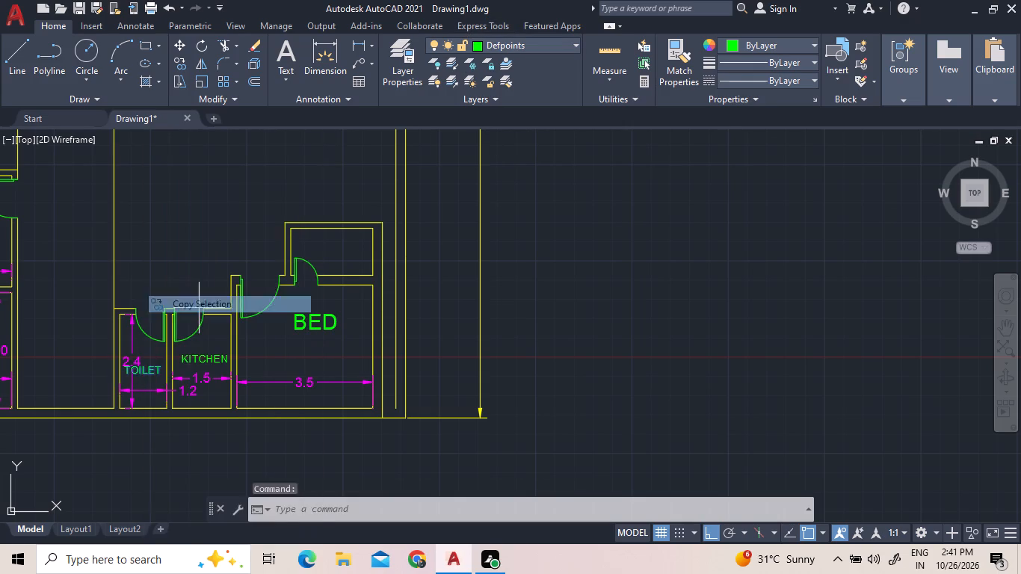
click(143, 374)
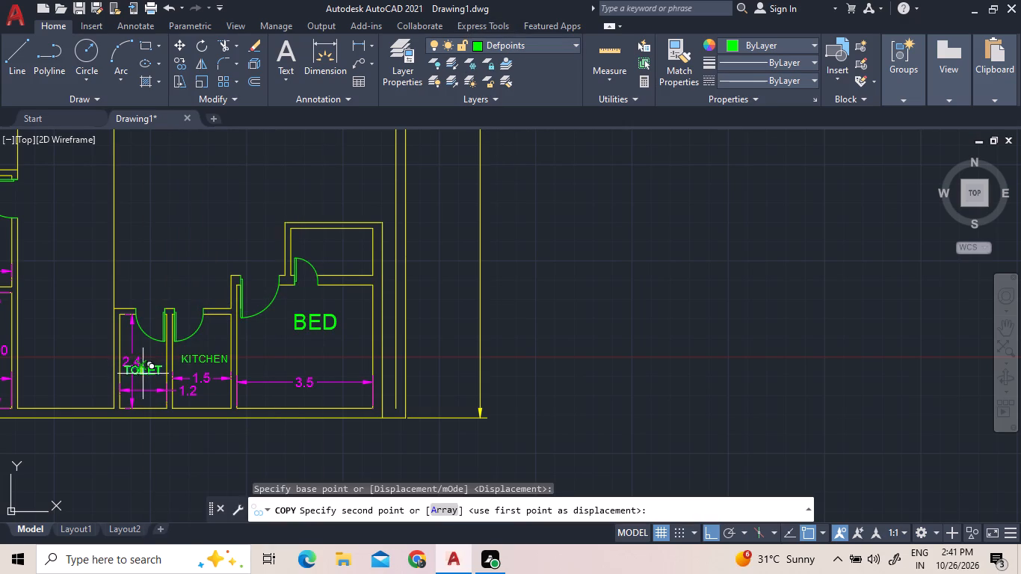
key(F8)
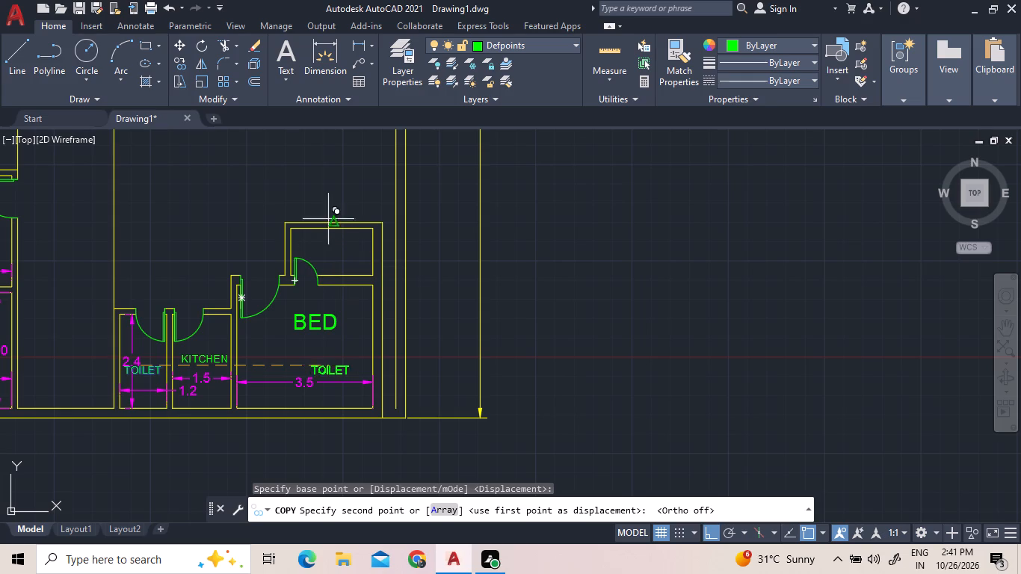
scroll(360, 262, up, 3)
scroll(315, 253, down, 2)
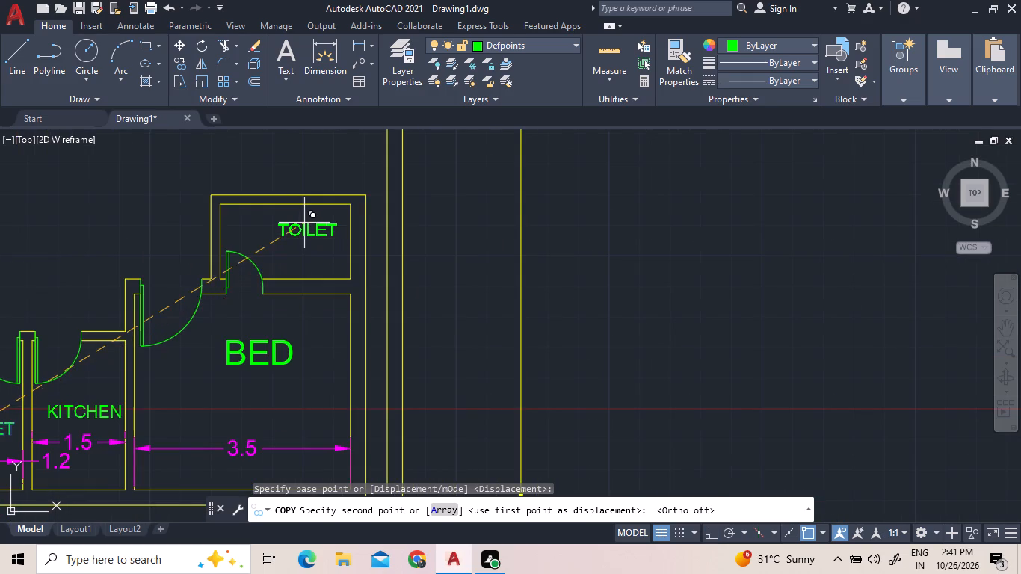
click(256, 218)
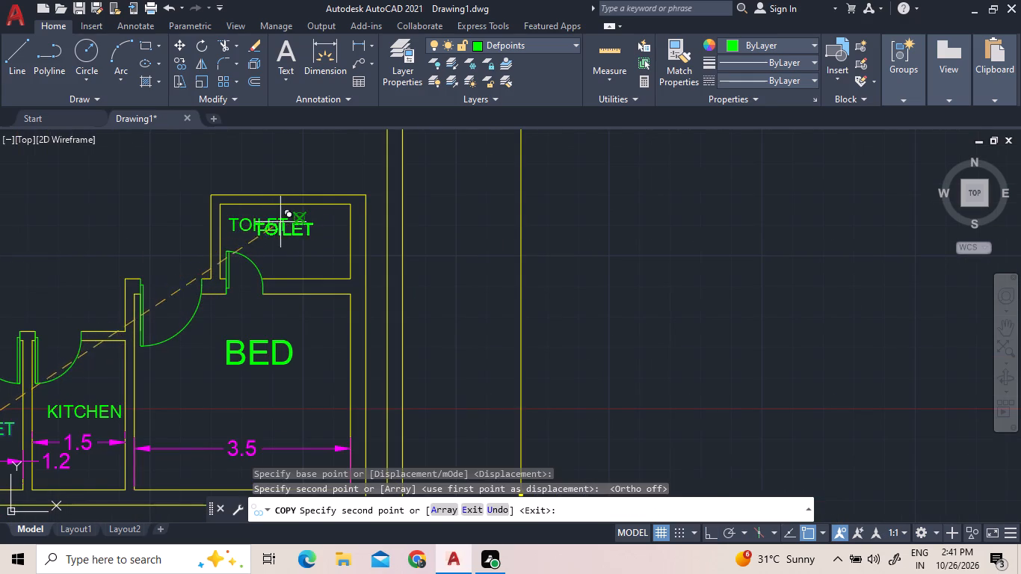
right_click(150, 160)
click(174, 170)
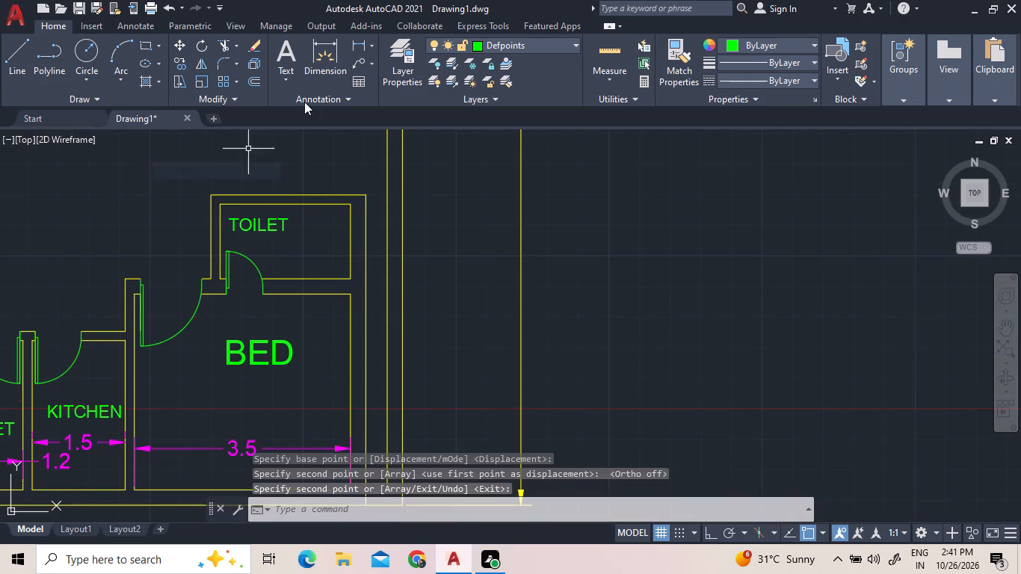
On the DIMENSION layer, add a vertical linear dimension for the new toilet's interior height beside its right wall.
click(360, 42)
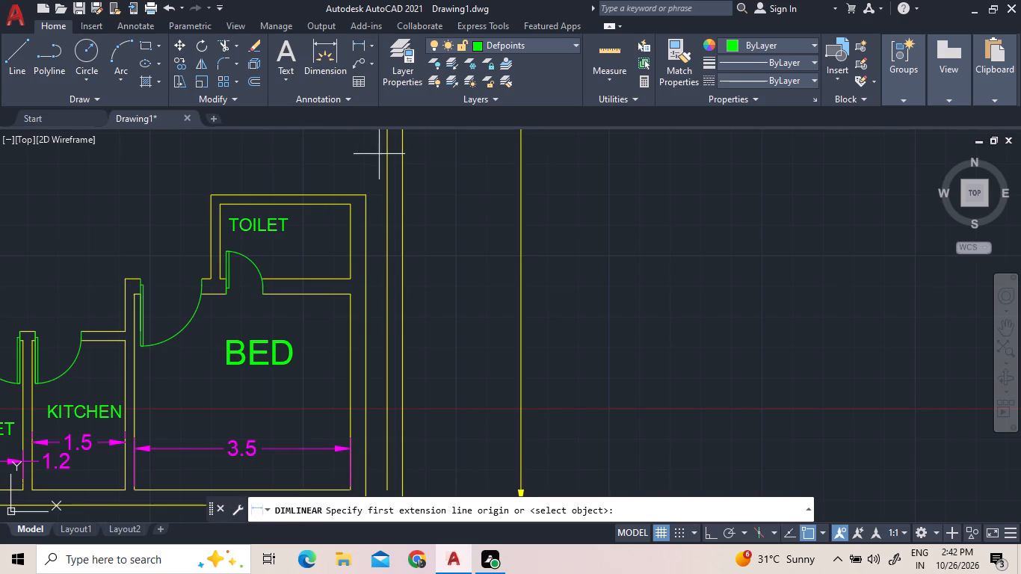
click(509, 48)
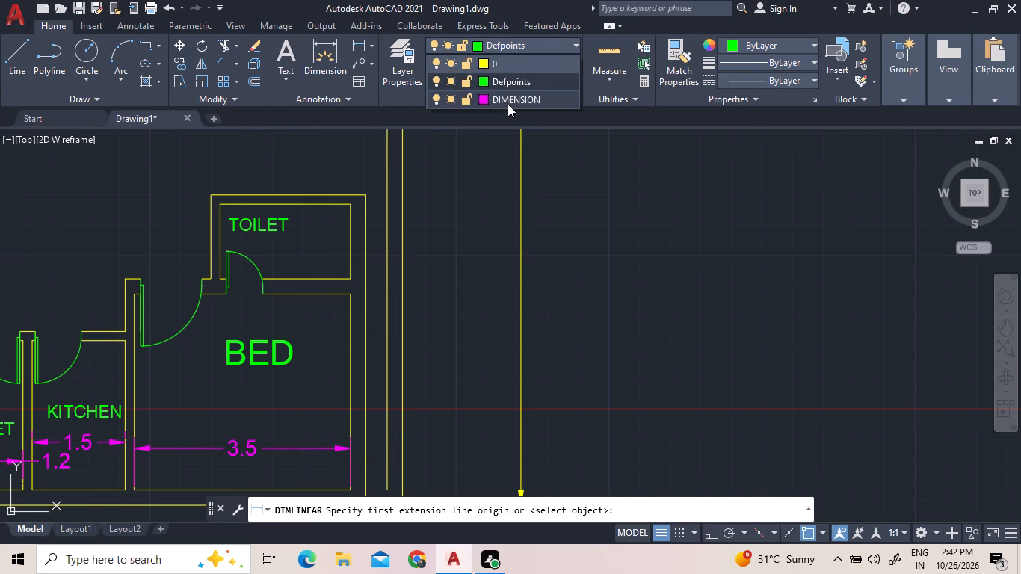
click(508, 104)
click(359, 43)
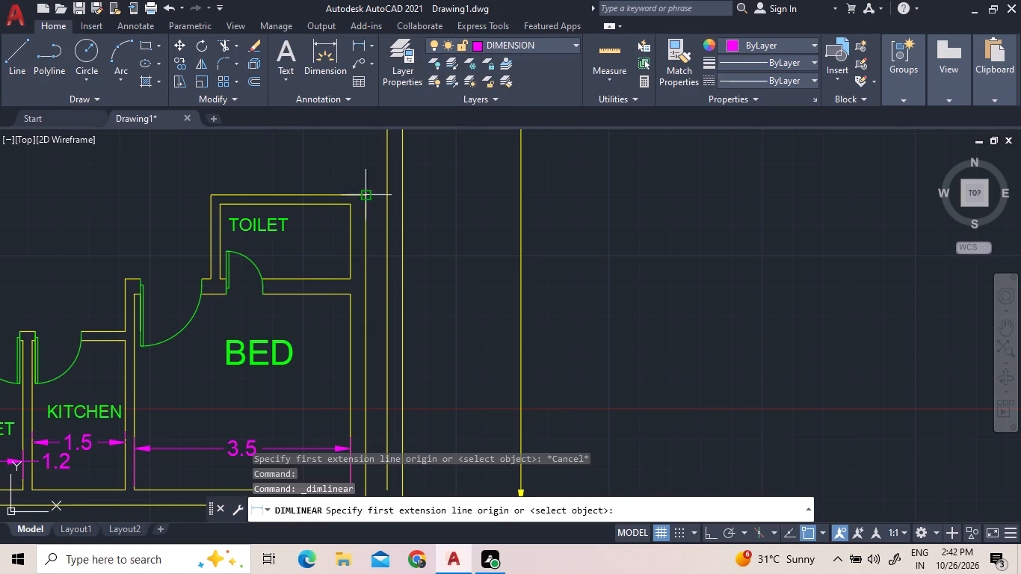
drag(348, 207, 348, 228)
click(350, 277)
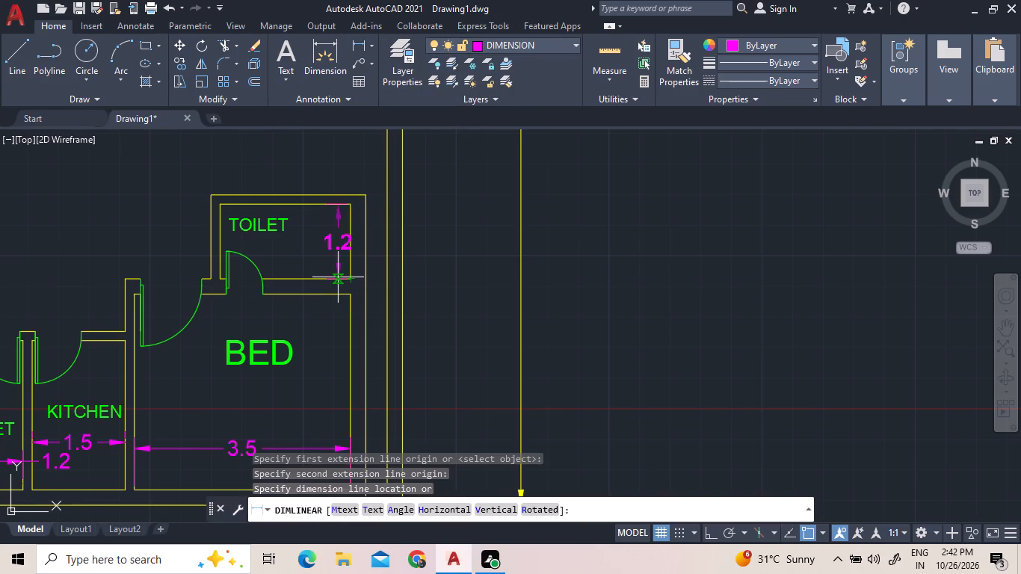
click(336, 277)
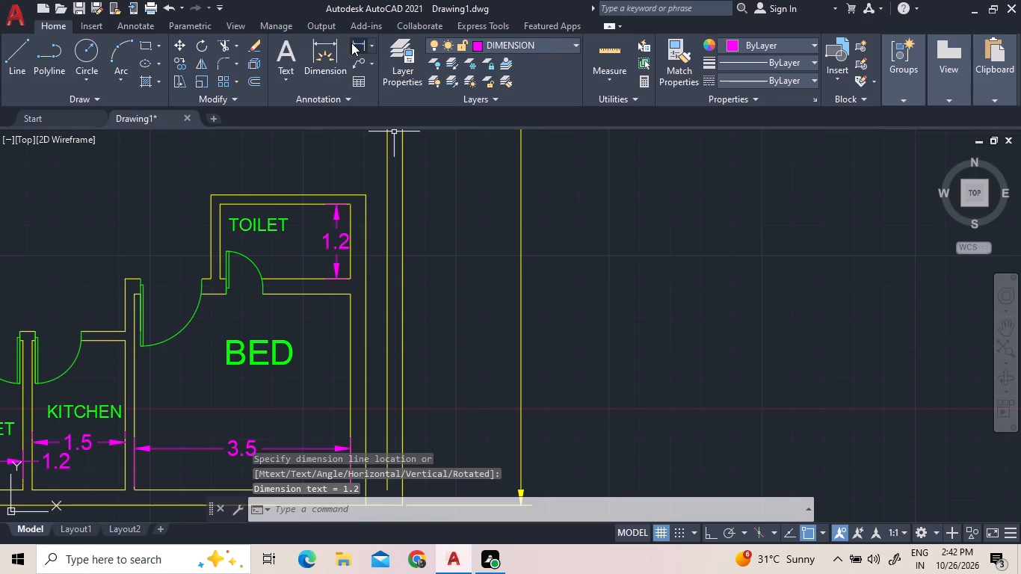
Add a horizontal linear dimension for the new toilet's interior width, placed just above its bottom wall.
click(354, 41)
drag(220, 209, 303, 230)
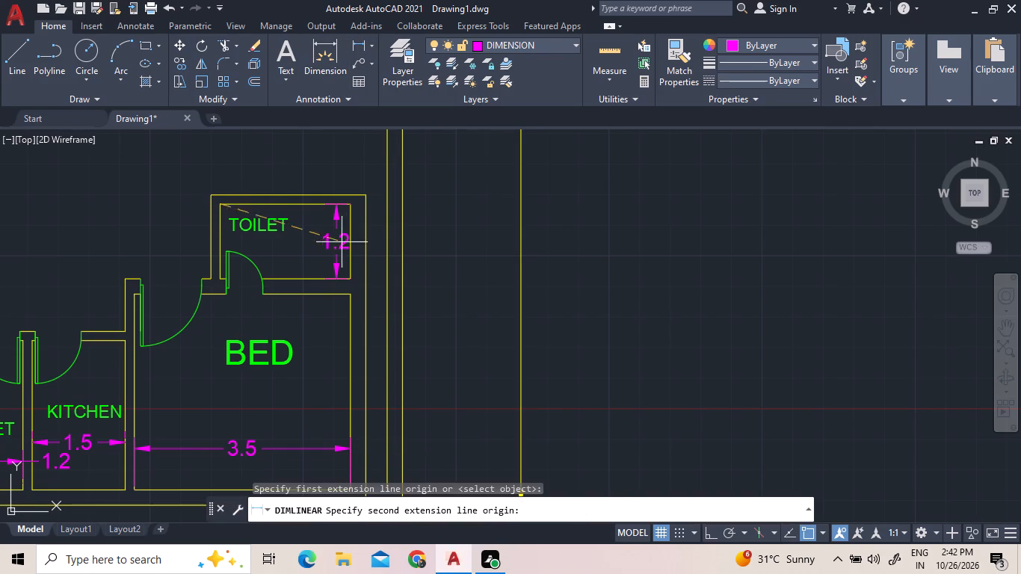
click(349, 203)
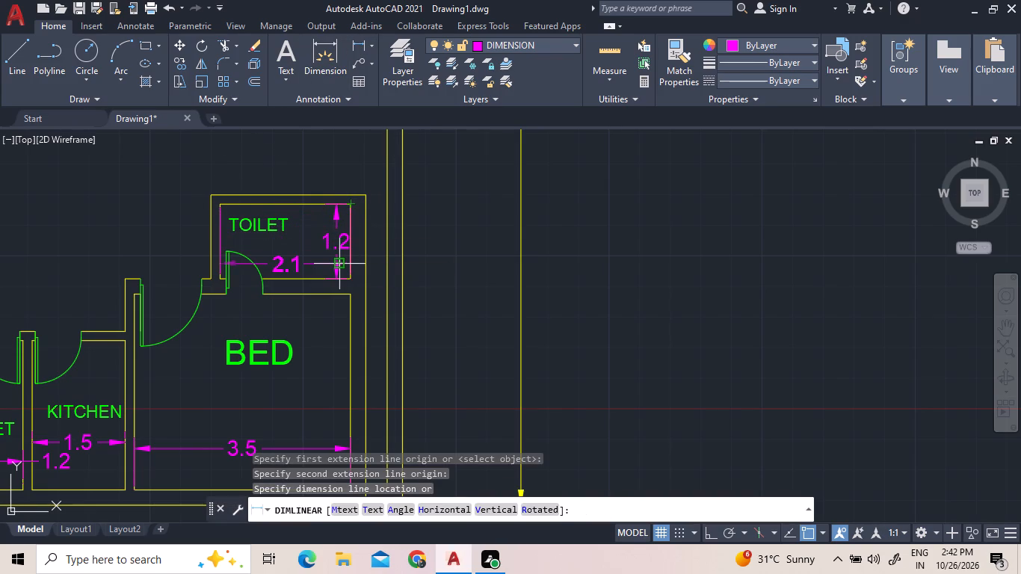
click(336, 263)
Add a vertical linear dimension for the interior height of the bedroom below the new toilet, near its right wall.
scroll(324, 161, down, 1)
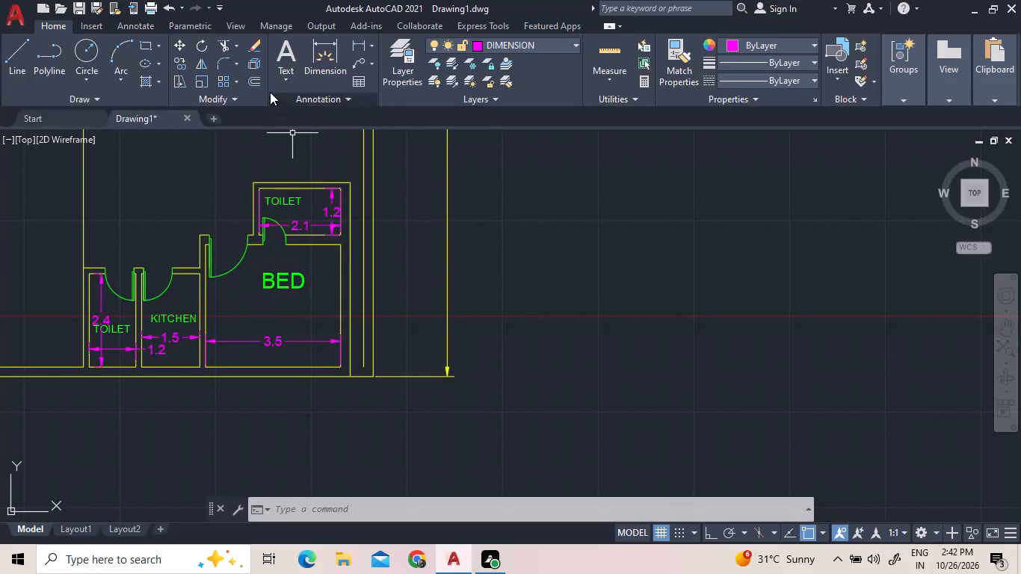
click(355, 46)
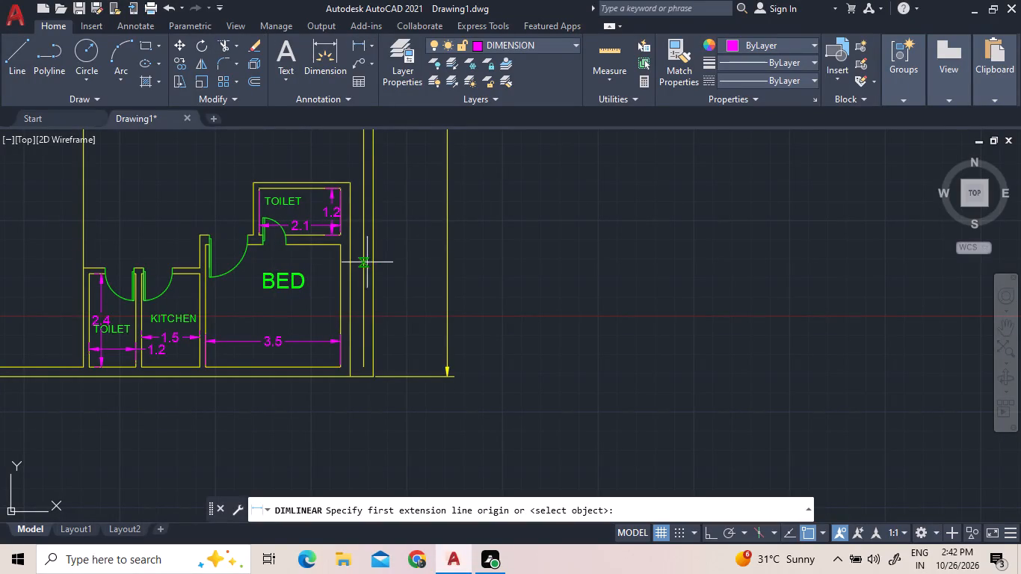
click(340, 246)
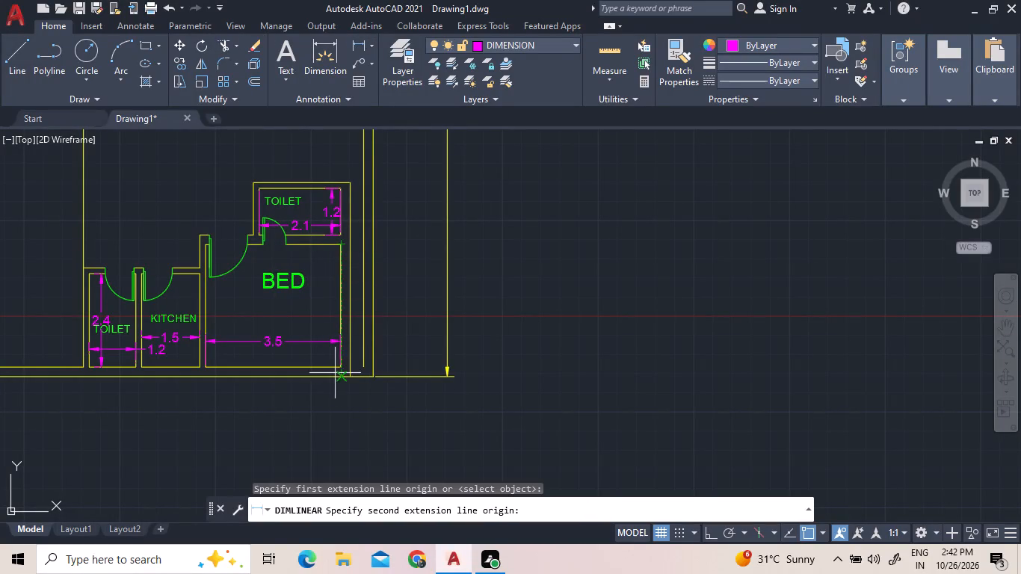
click(343, 366)
click(324, 365)
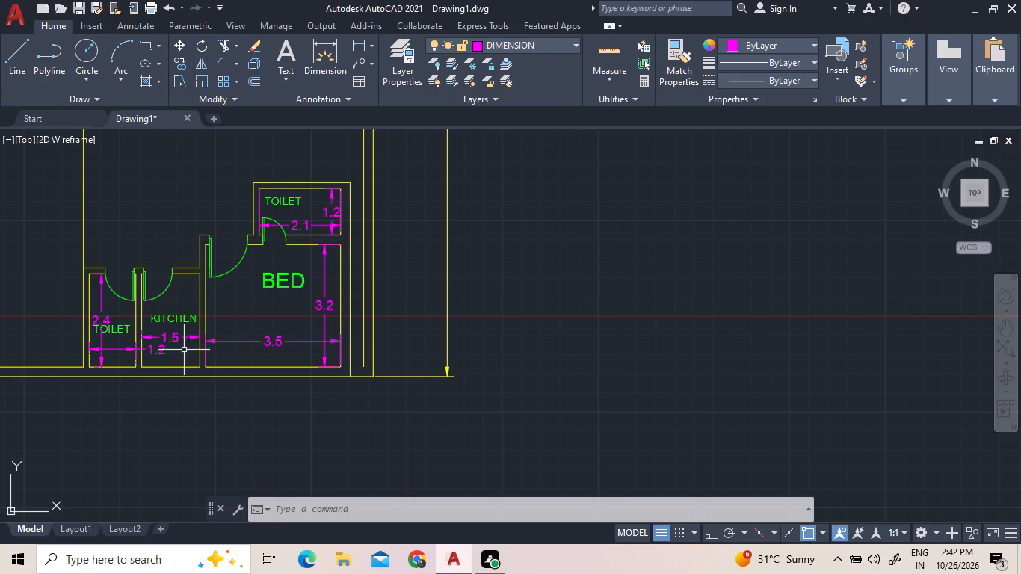
Offset the outer top wall line of the toilet above the bedroom upward by 3.05.
scroll(230, 407, down, 1)
middle_drag(231, 410, 146, 510)
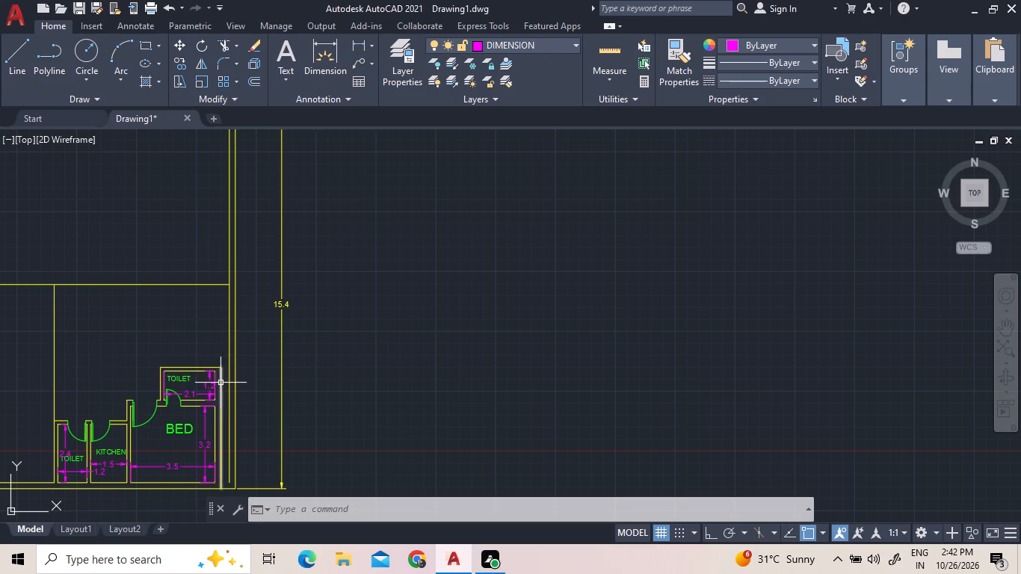
click(251, 76)
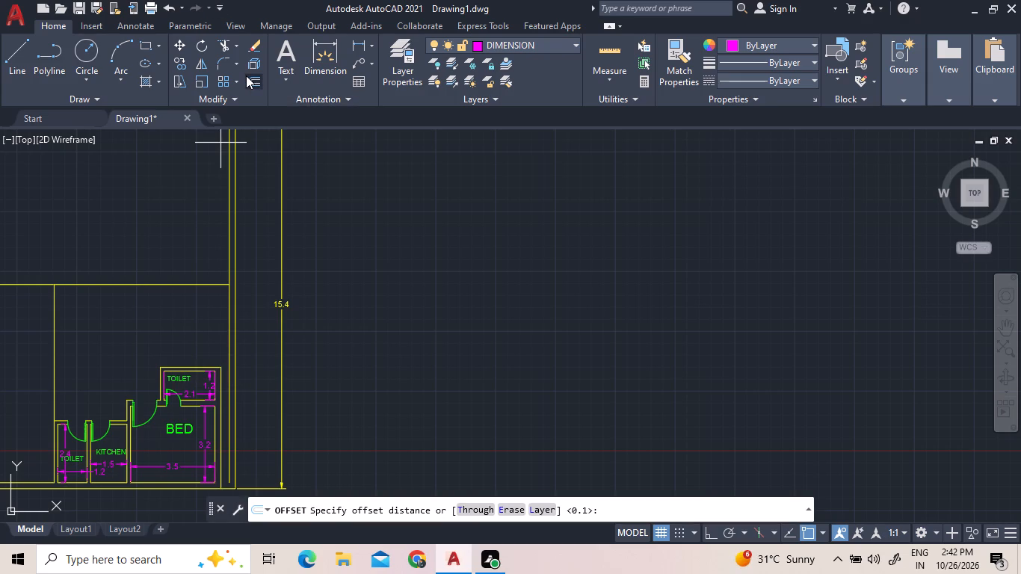
text(3.)
key(0)
key(5)
key(Return)
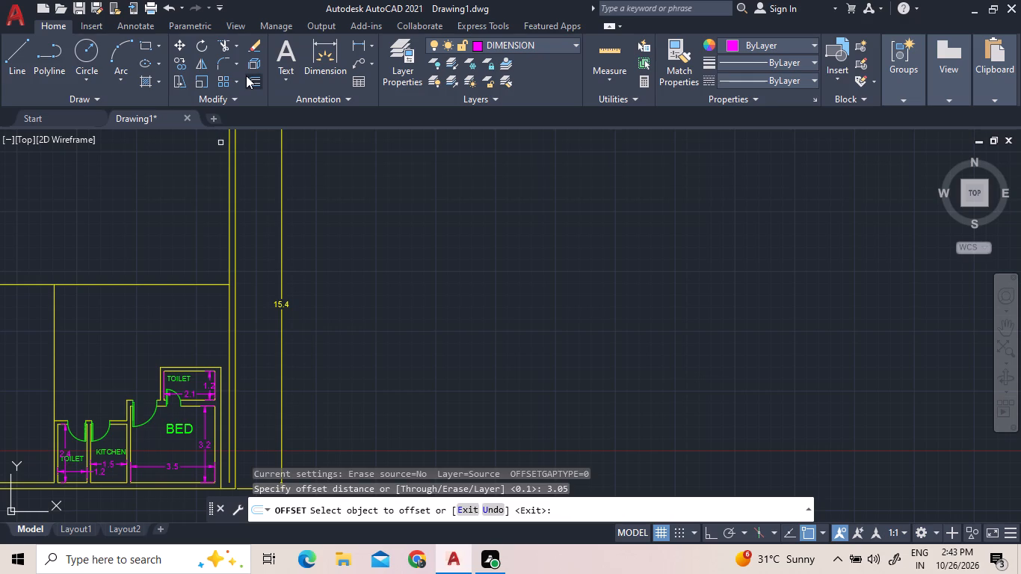
click(185, 365)
click(186, 327)
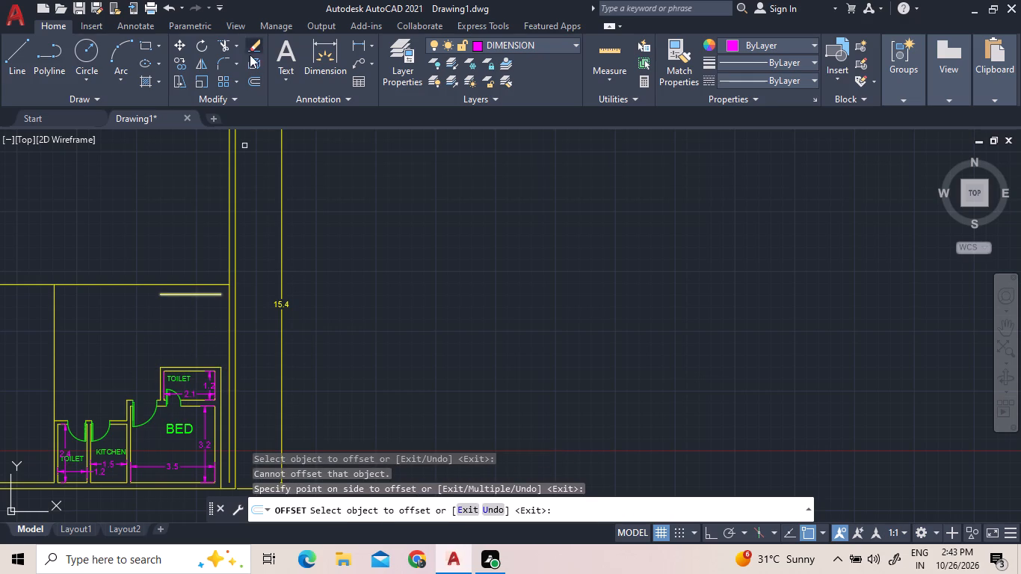
Offset the new horizontal line upward by 0.15 to form the wall thickness.
click(258, 72)
click(253, 80)
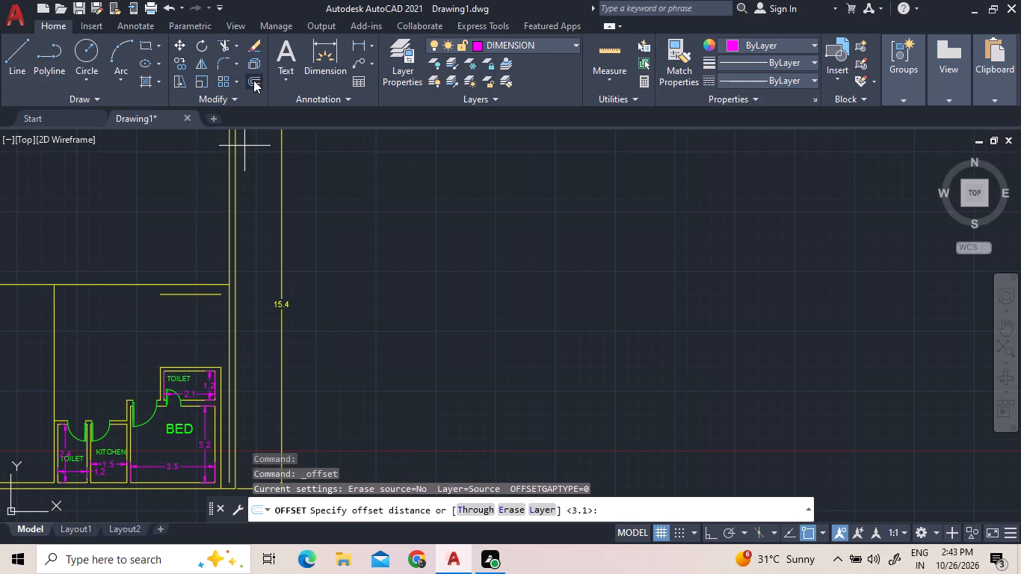
text(0.15)
key(Return)
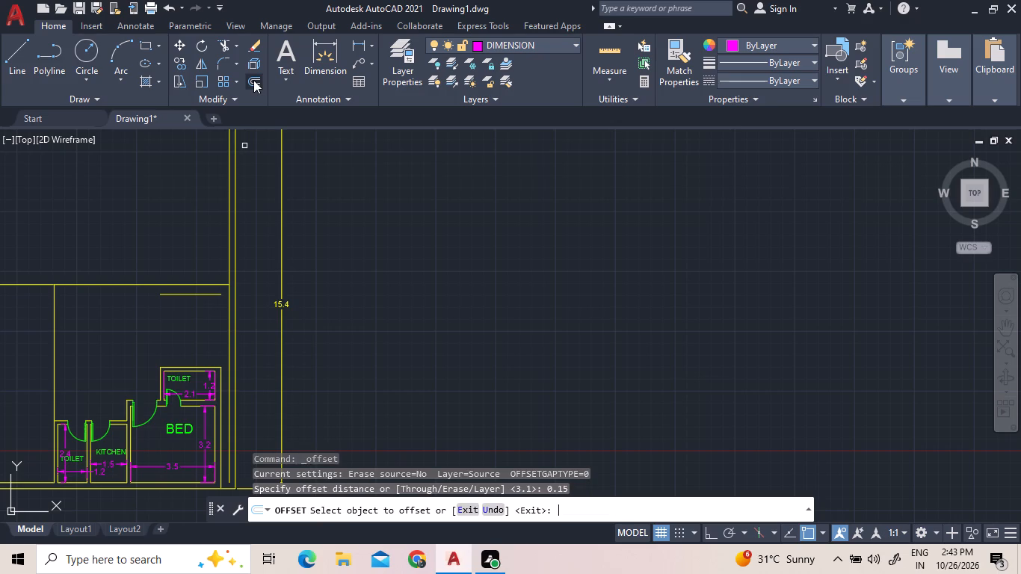
click(194, 296)
click(196, 277)
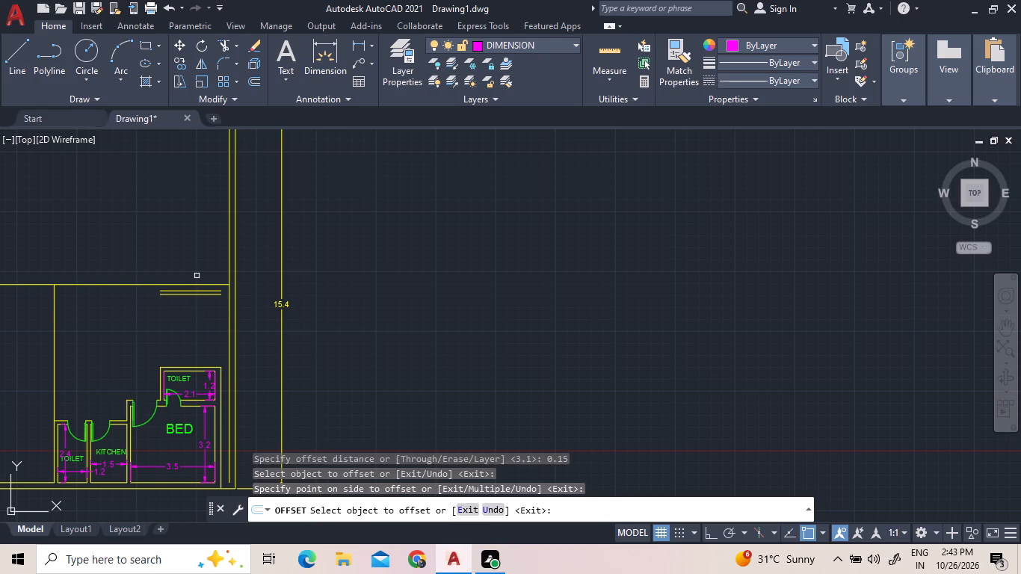
Extend both new horizontal wall lines right to the building's outer wall and left to the long vertical wall line.
click(238, 43)
click(245, 90)
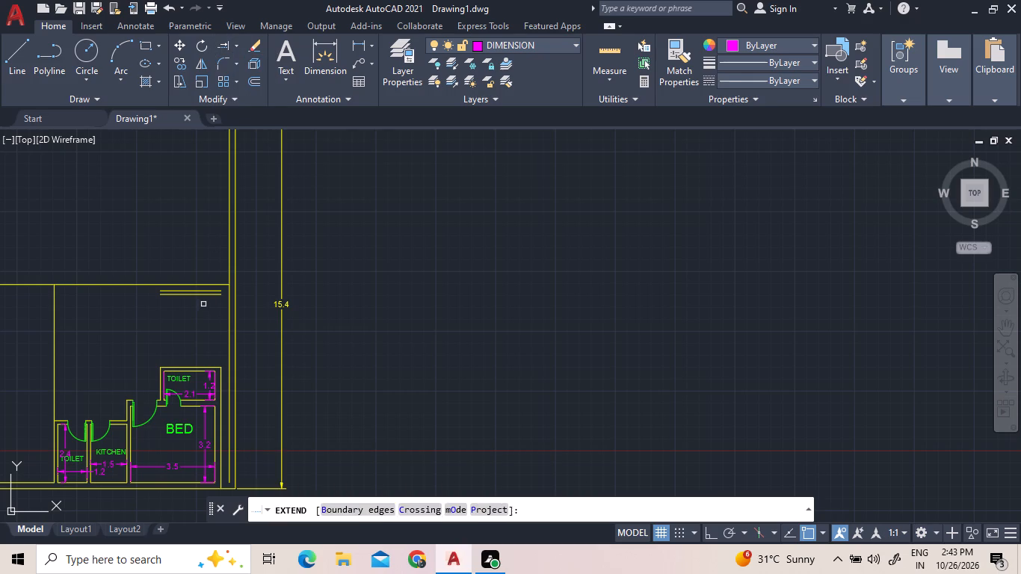
click(200, 310)
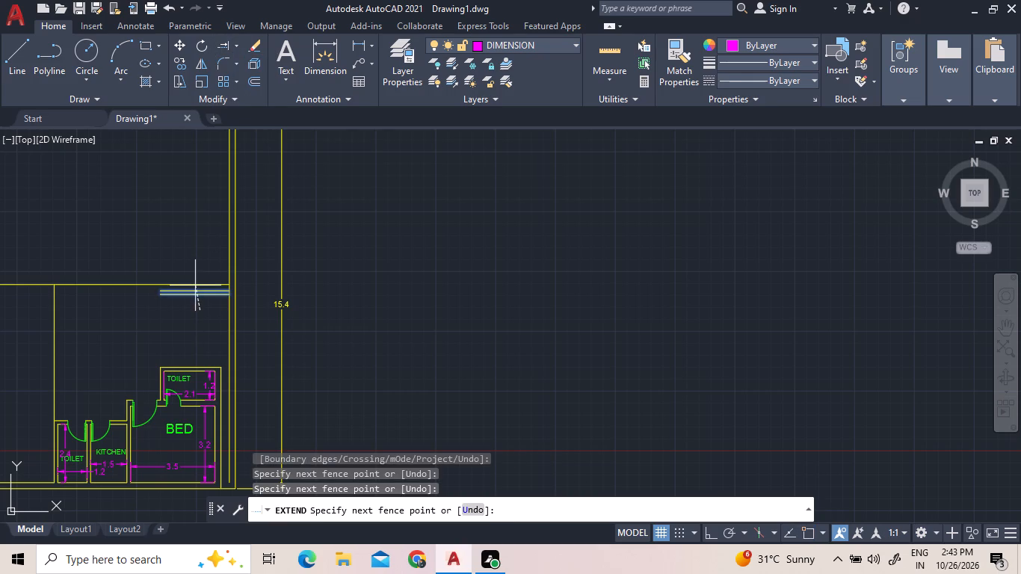
click(197, 288)
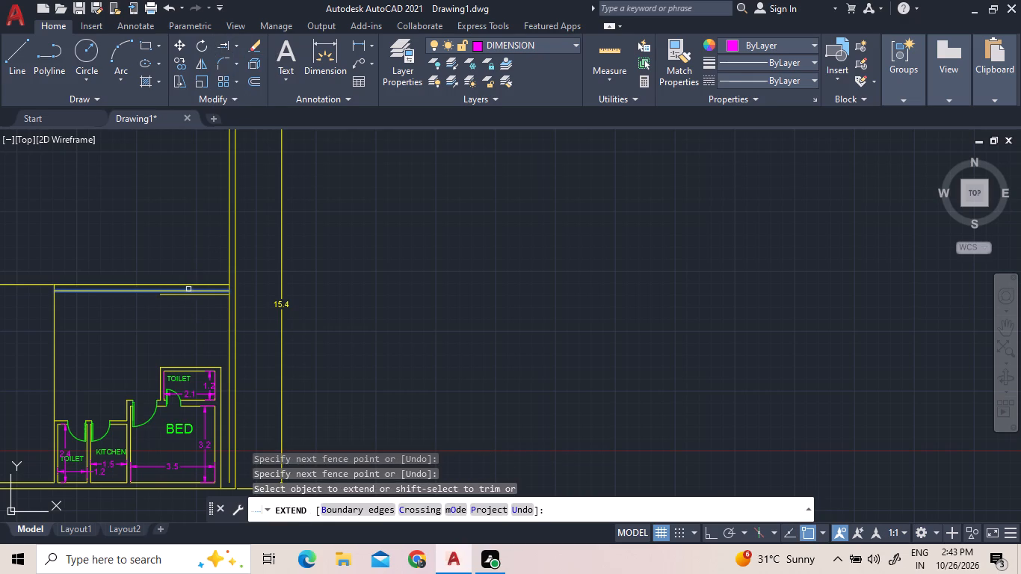
click(187, 289)
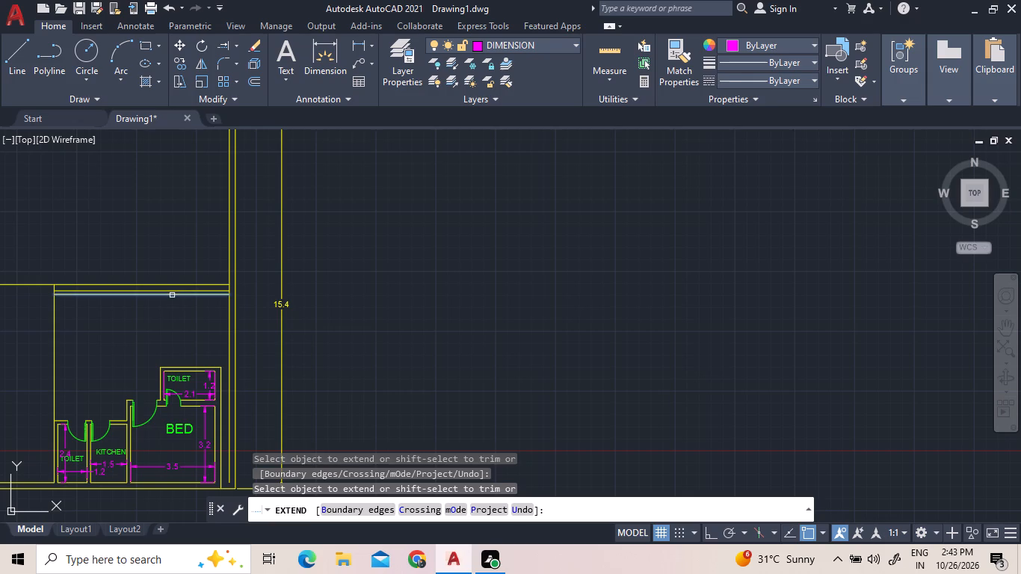
click(172, 295)
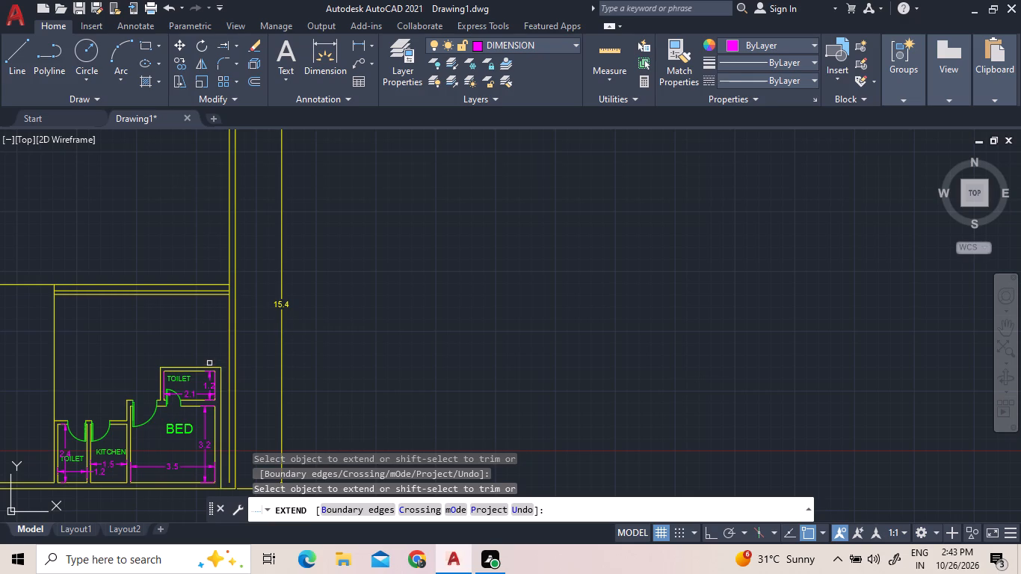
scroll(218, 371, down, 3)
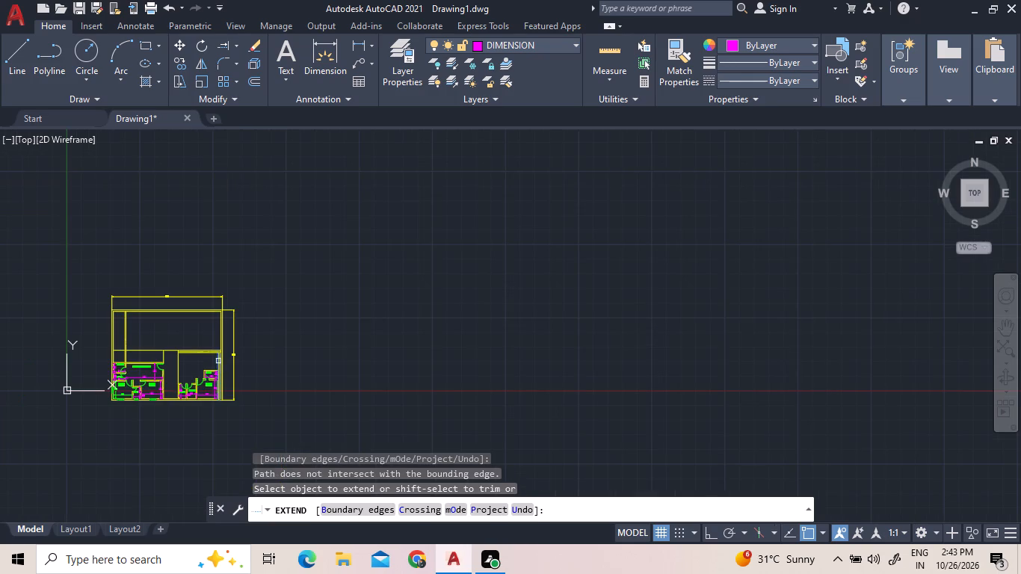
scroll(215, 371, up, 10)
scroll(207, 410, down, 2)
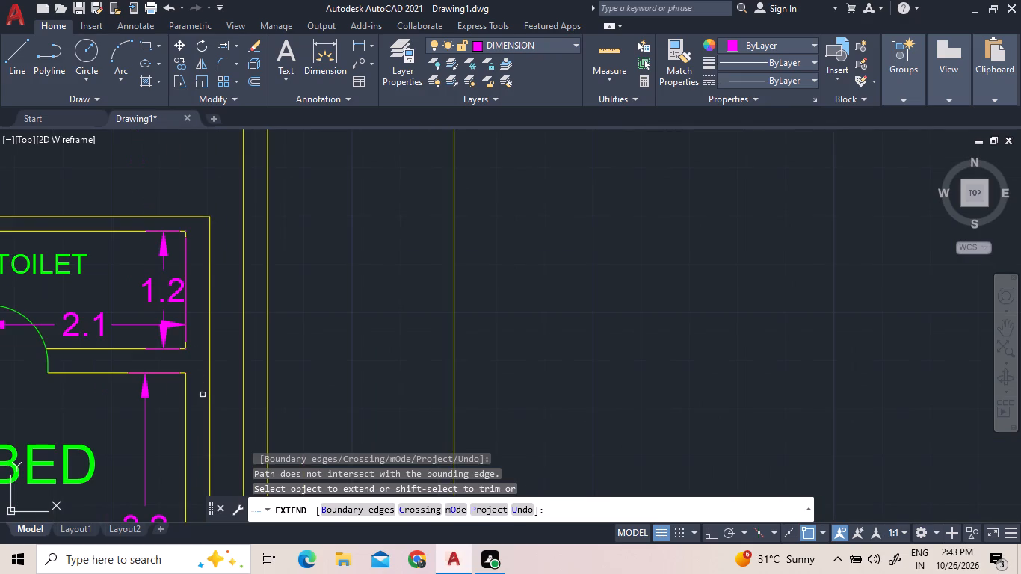
Extend the two top wall lines of the toilet above the bedroom right to the building's outer wall line.
scroll(201, 222, down, 2)
click(195, 220)
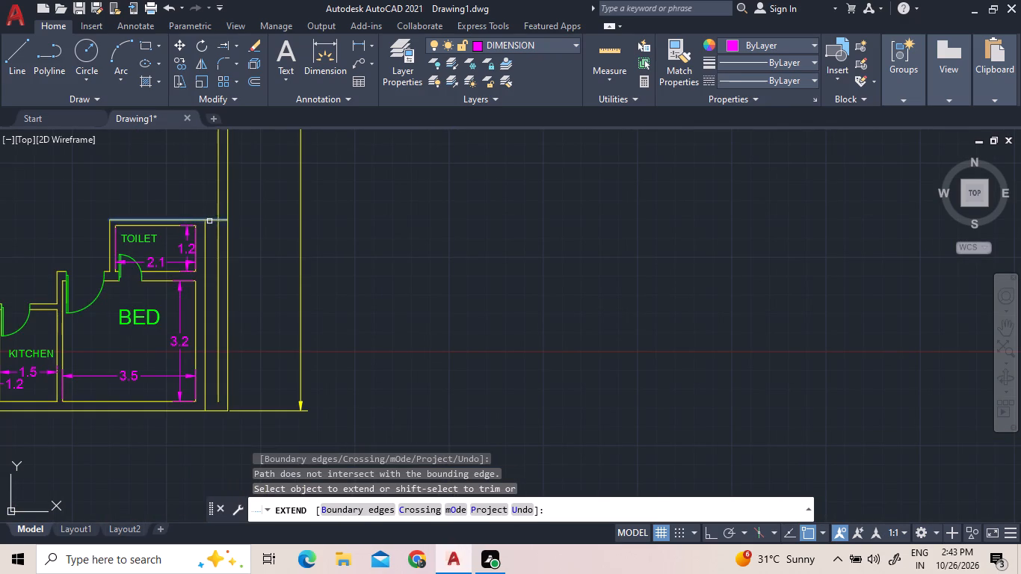
click(215, 220)
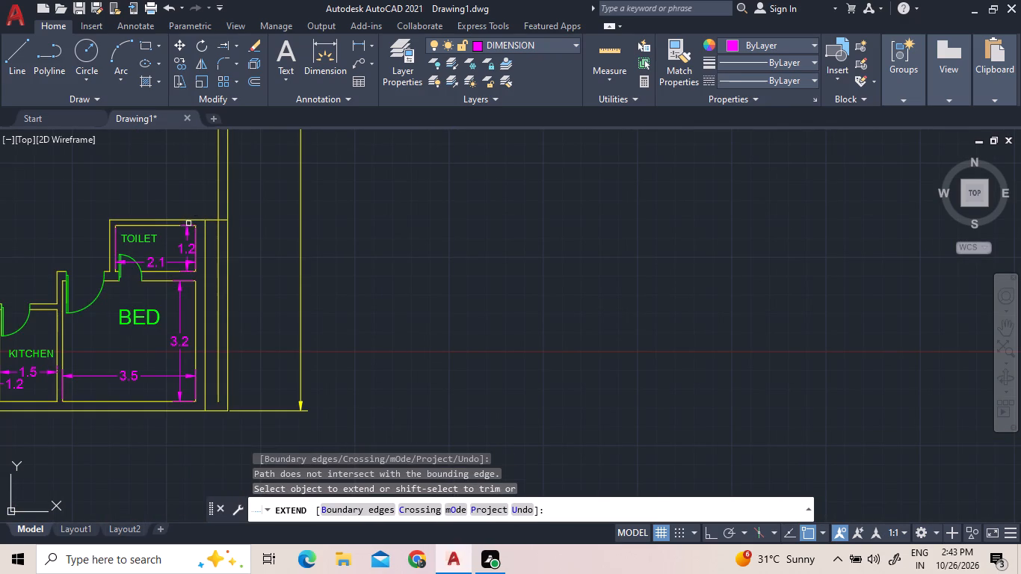
scroll(193, 241, up, 3)
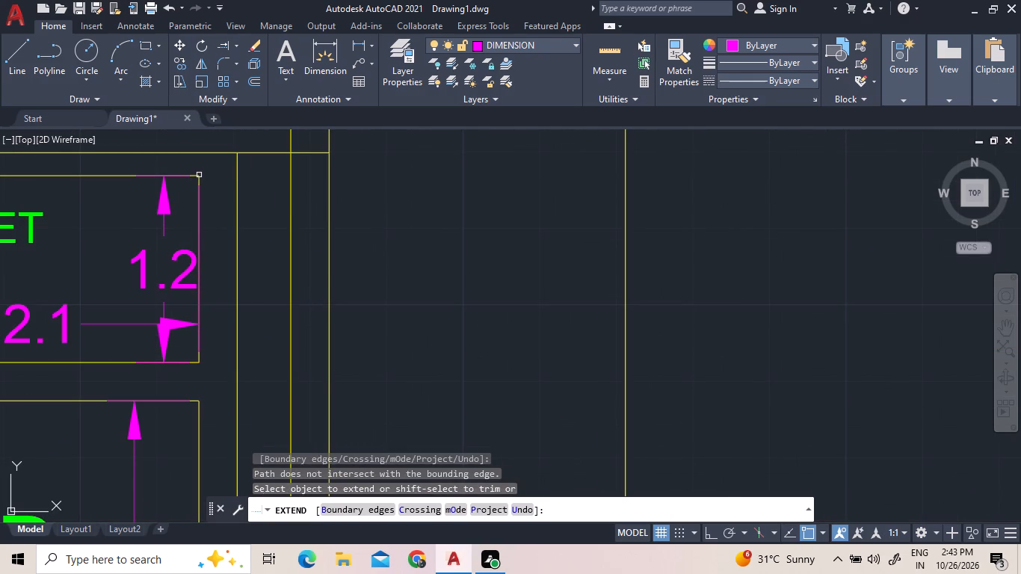
click(195, 176)
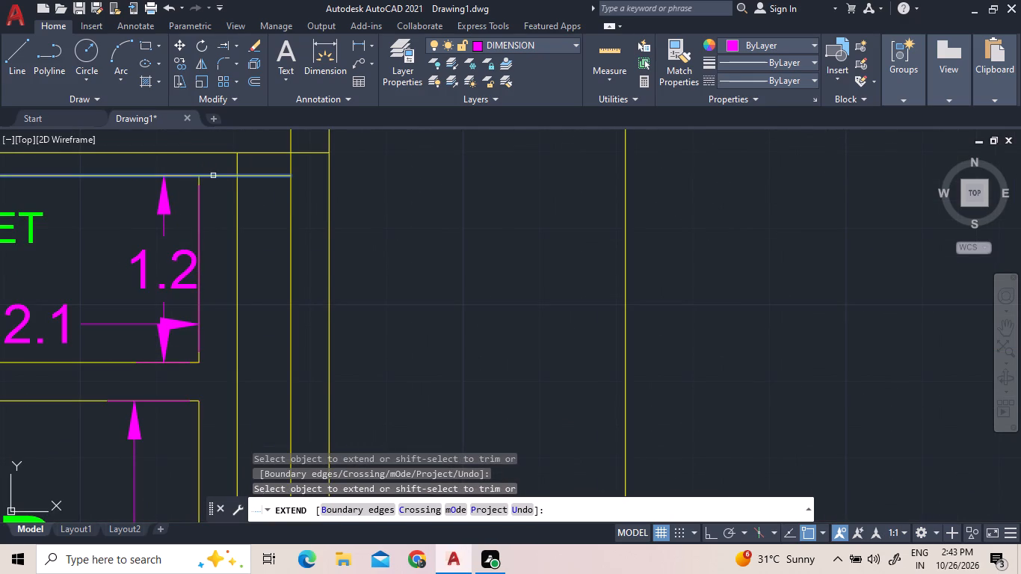
click(213, 176)
scroll(268, 182, down, 3)
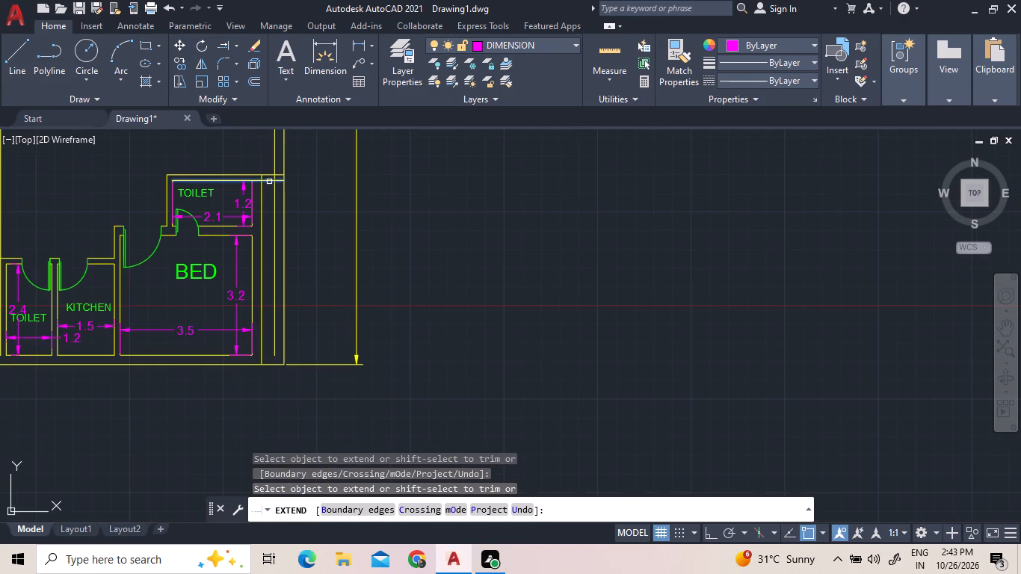
click(269, 182)
right_click(294, 182)
click(300, 190)
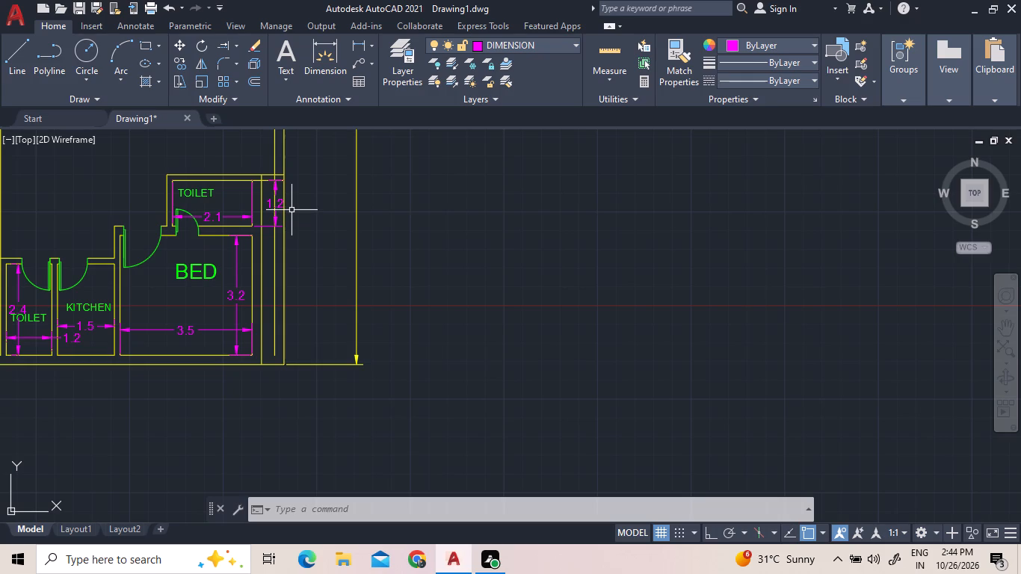
Extend the long horizontal line and the new room's two top wall lines right to the building's outermost wall line.
scroll(283, 259, down, 2)
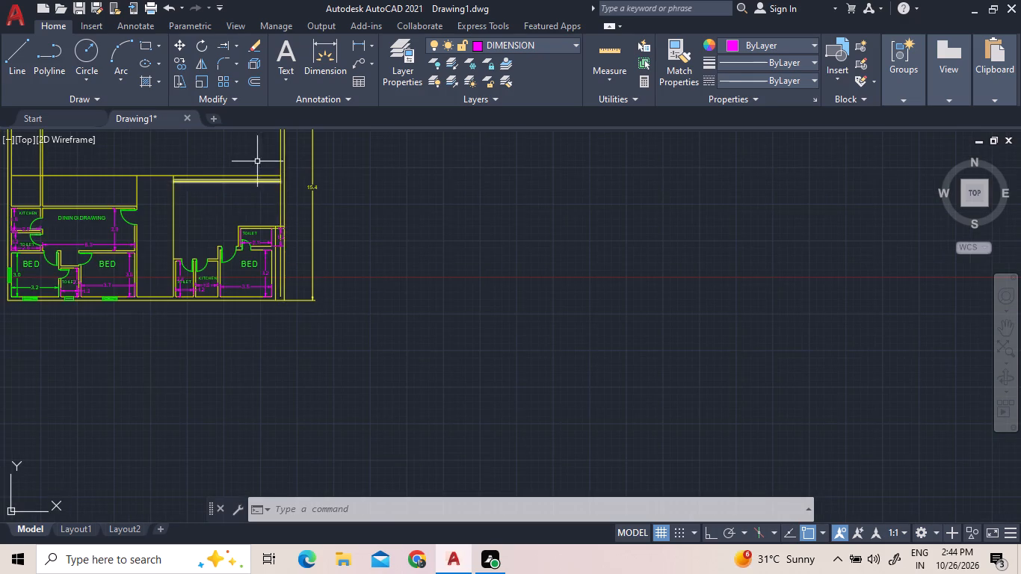
scroll(262, 158, up, 4)
scroll(299, 205, down, 2)
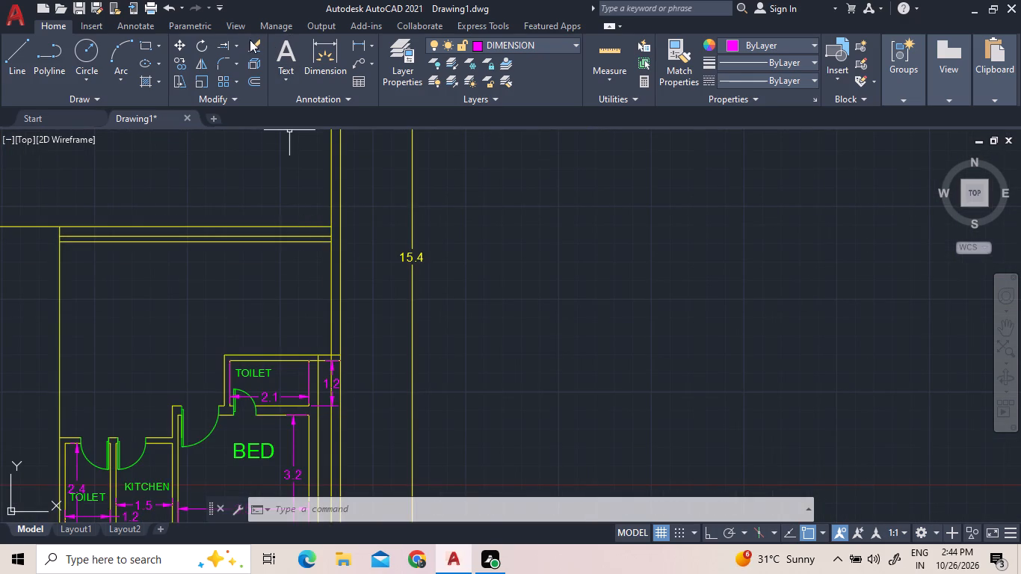
click(222, 41)
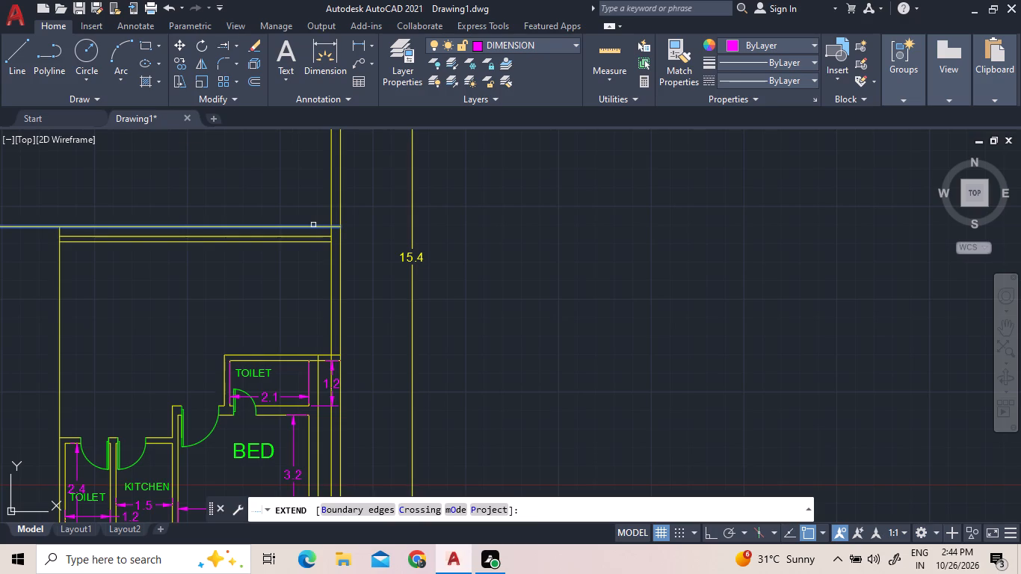
click(313, 225)
click(324, 235)
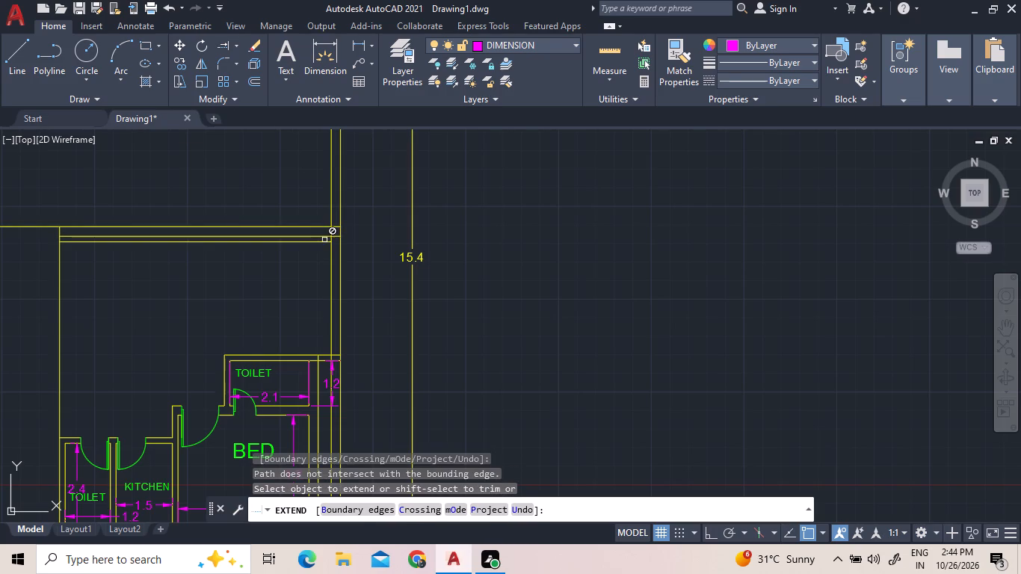
click(323, 240)
scroll(494, 317, down, 4)
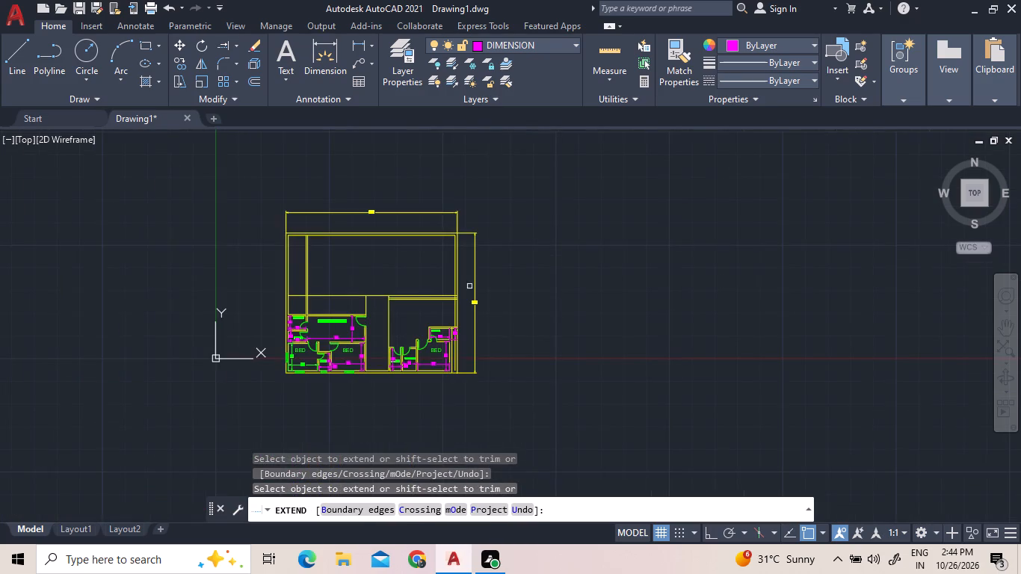
scroll(388, 303, up, 2)
right_click(371, 250)
click(384, 253)
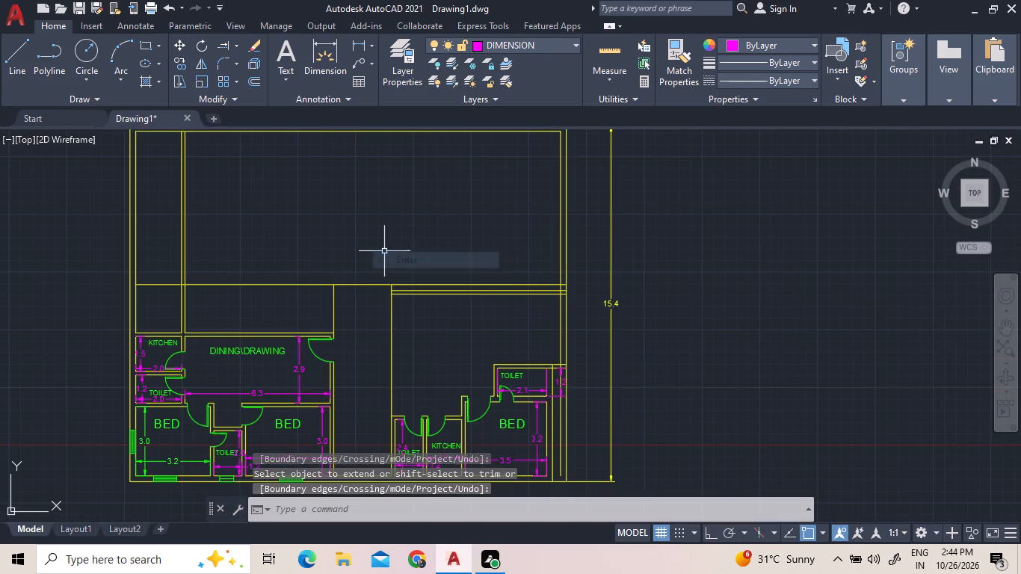
Trim away the long horizontal line across the plan and the vertical stubs above the dining room and the new room's upper-left corner.
click(238, 45)
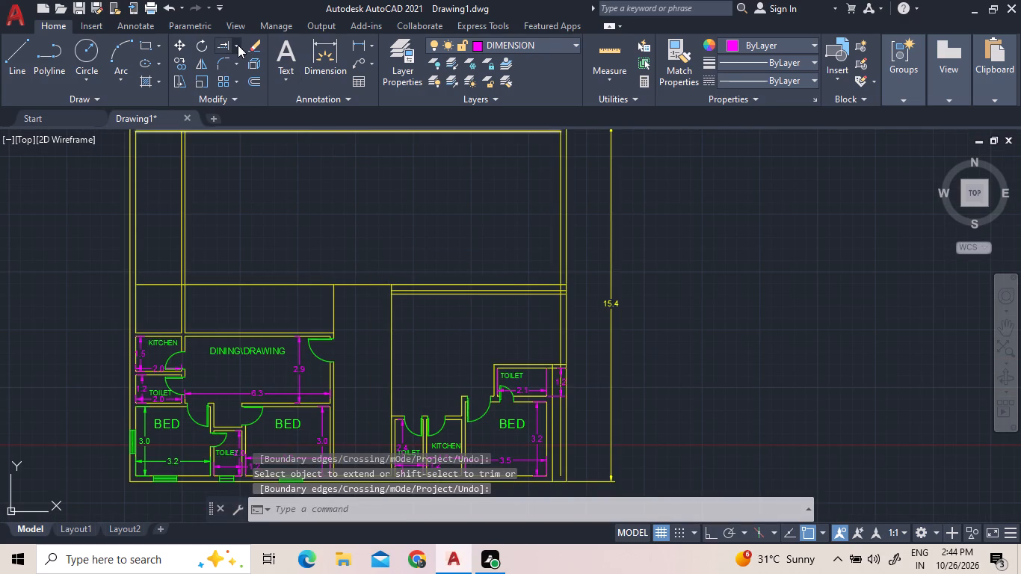
click(234, 78)
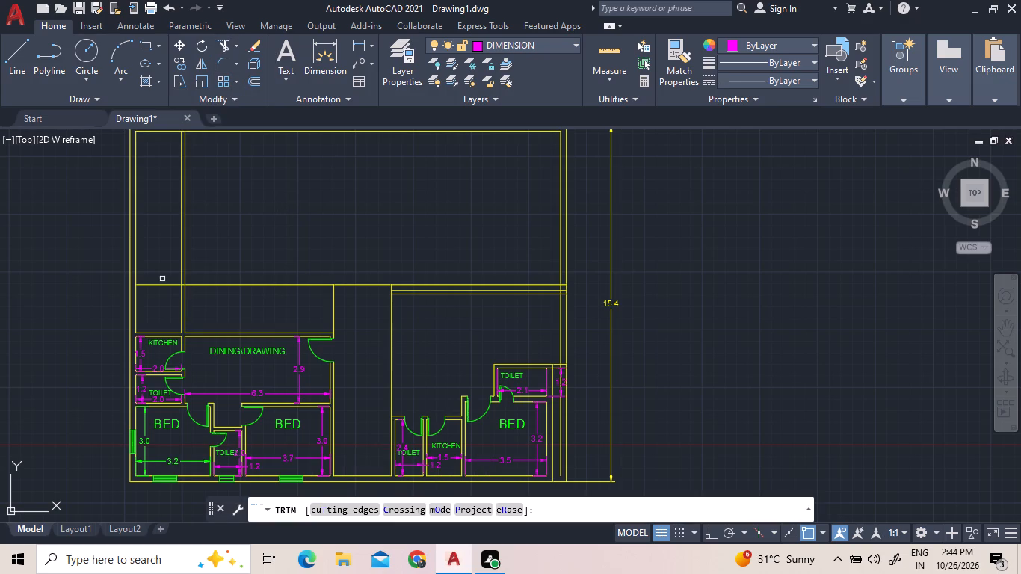
click(162, 287)
click(175, 269)
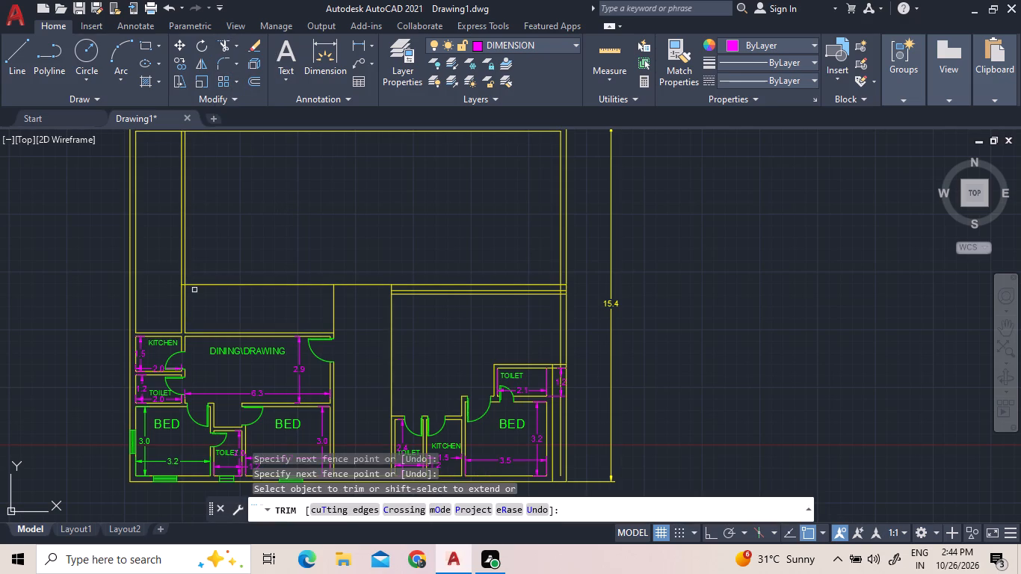
scroll(178, 286, up, 5)
click(259, 278)
click(327, 283)
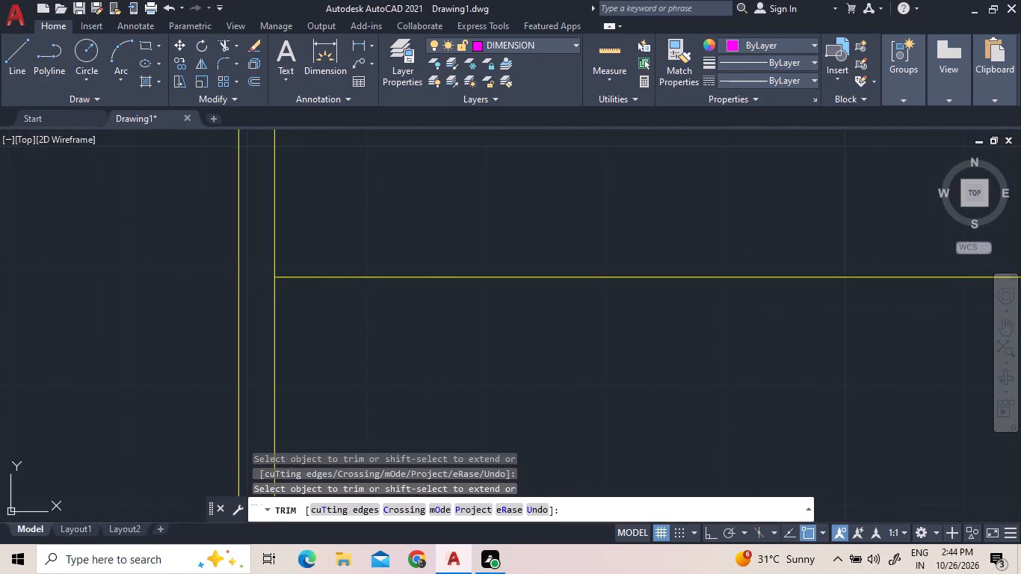
click(320, 226)
scroll(320, 312, down, 5)
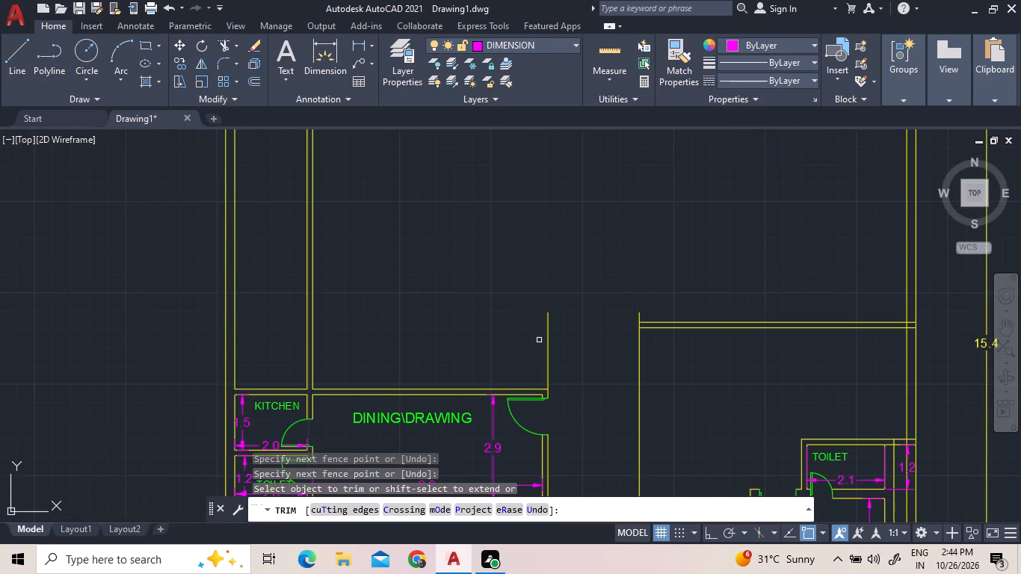
click(548, 341)
scroll(500, 321, down, 2)
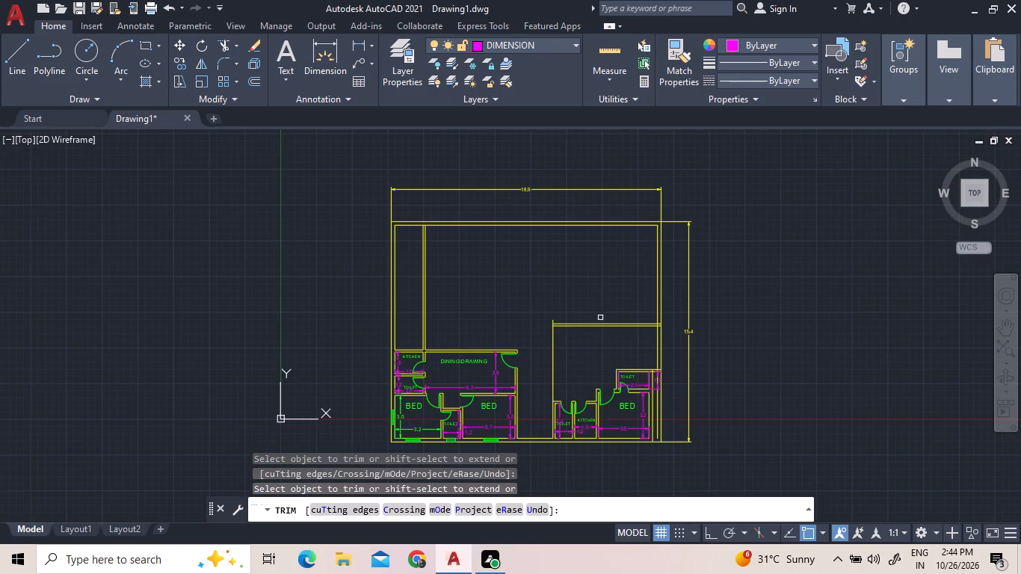
click(555, 321)
Trim the overlapping lines where the new room's top wall meets the building's right outer wall.
scroll(664, 337, up, 4)
drag(632, 284, 632, 280)
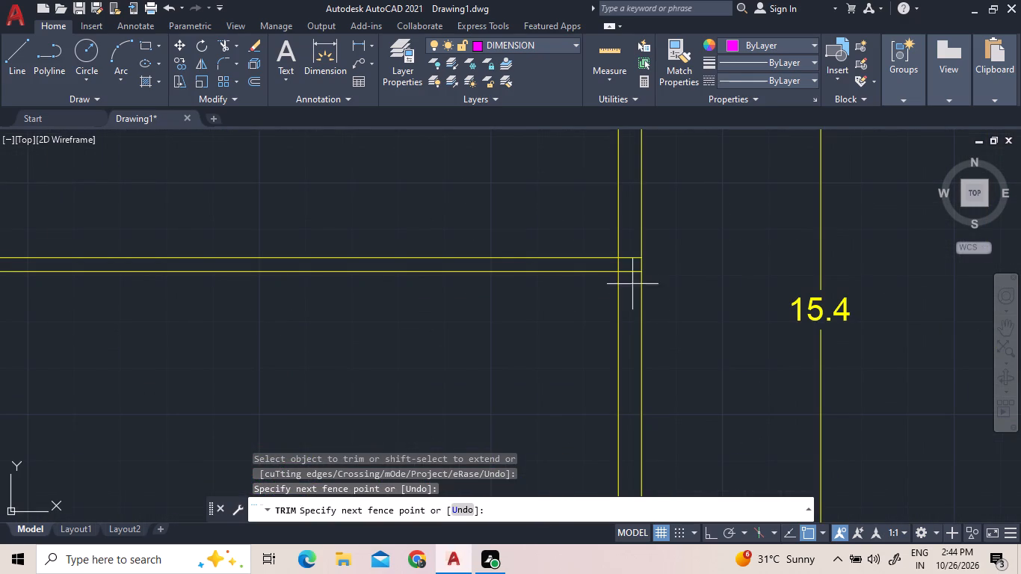
drag(632, 280, 632, 277)
click(617, 263)
scroll(670, 220, down, 3)
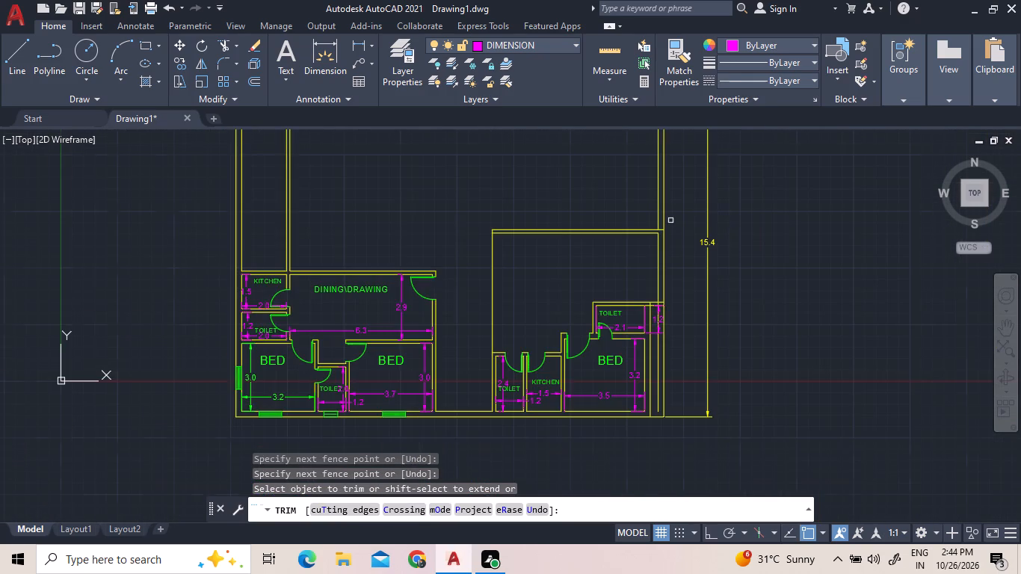
Trim off both lines of the right outer wall below the extended top wall of the toilet.
scroll(673, 343, up, 3)
scroll(617, 169, up, 2)
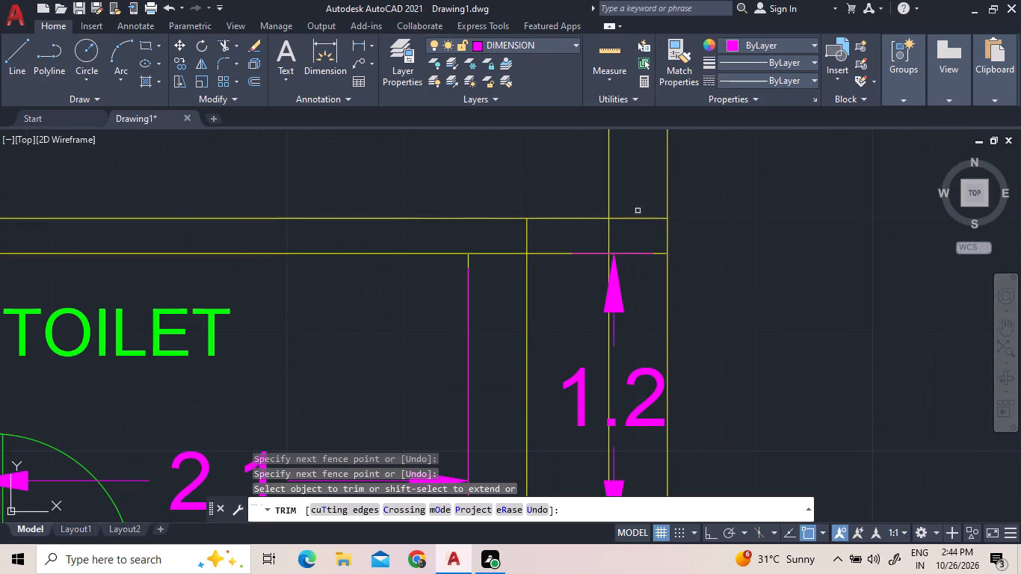
click(580, 265)
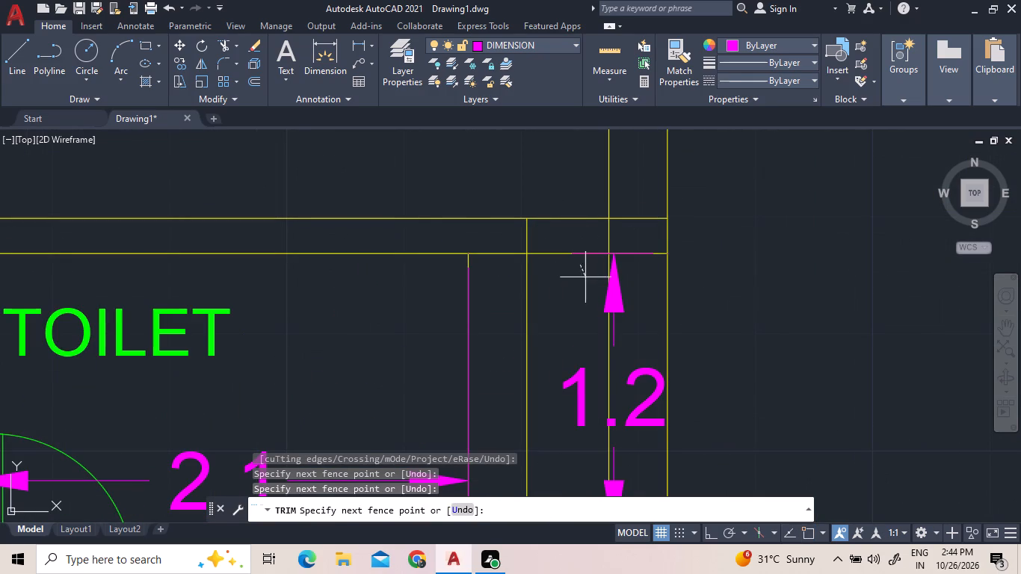
click(587, 282)
scroll(620, 264, down, 2)
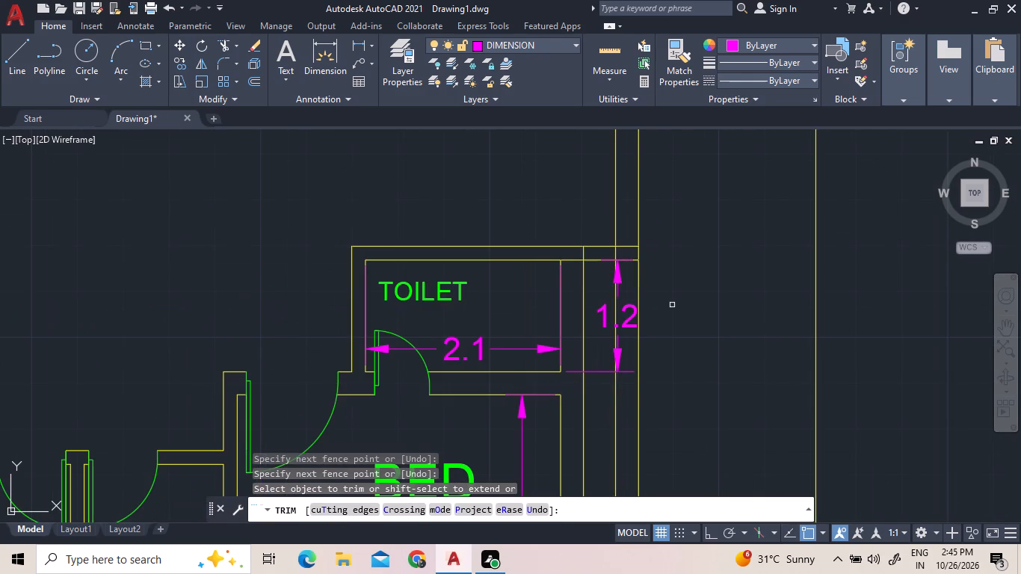
drag(672, 308, 663, 308)
click(602, 301)
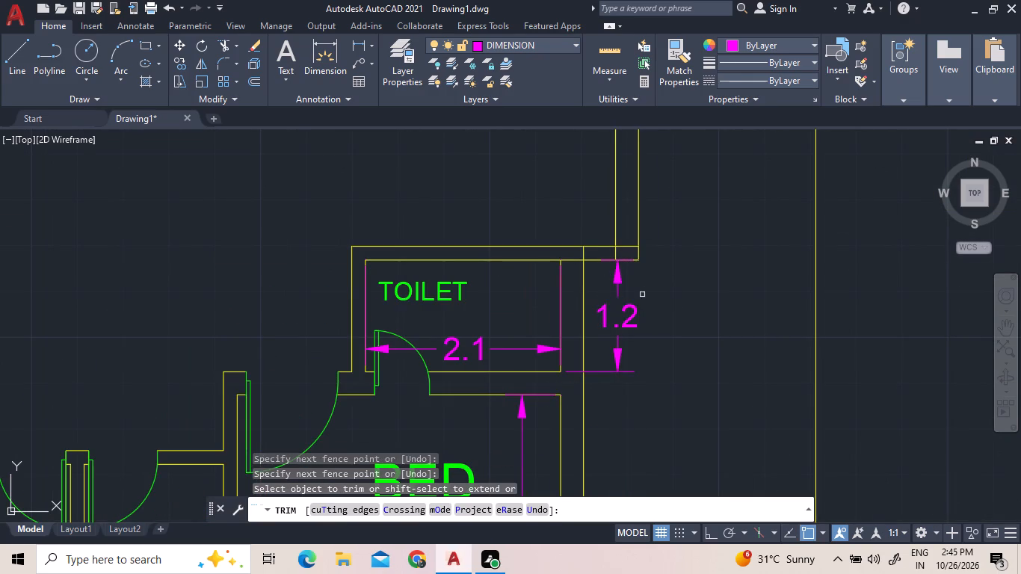
Trim the leftover segments at the toilet's upper-right corner so its walls join the outer wall in an open junction.
scroll(648, 290, down, 3)
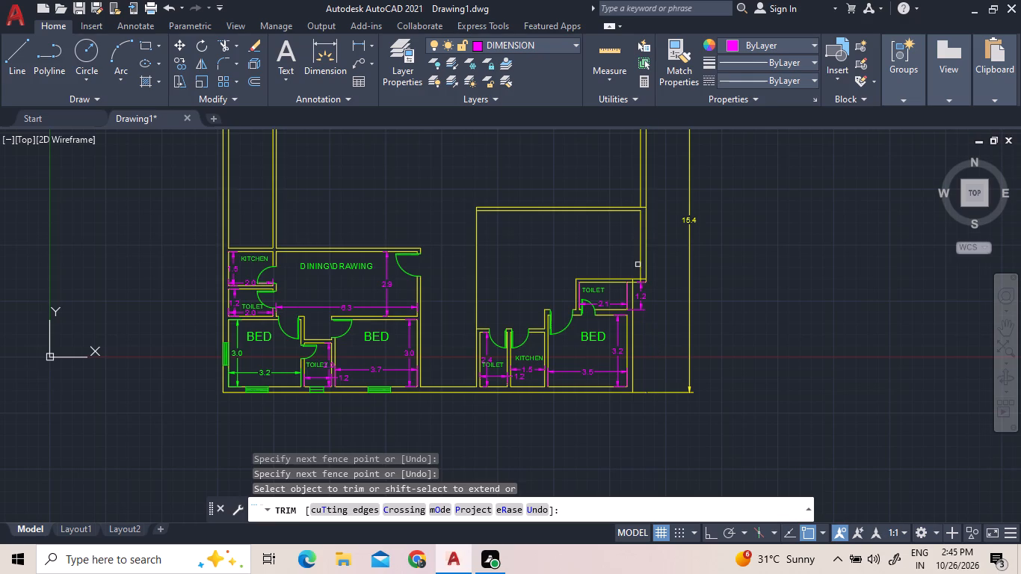
scroll(638, 266, up, 6)
click(651, 284)
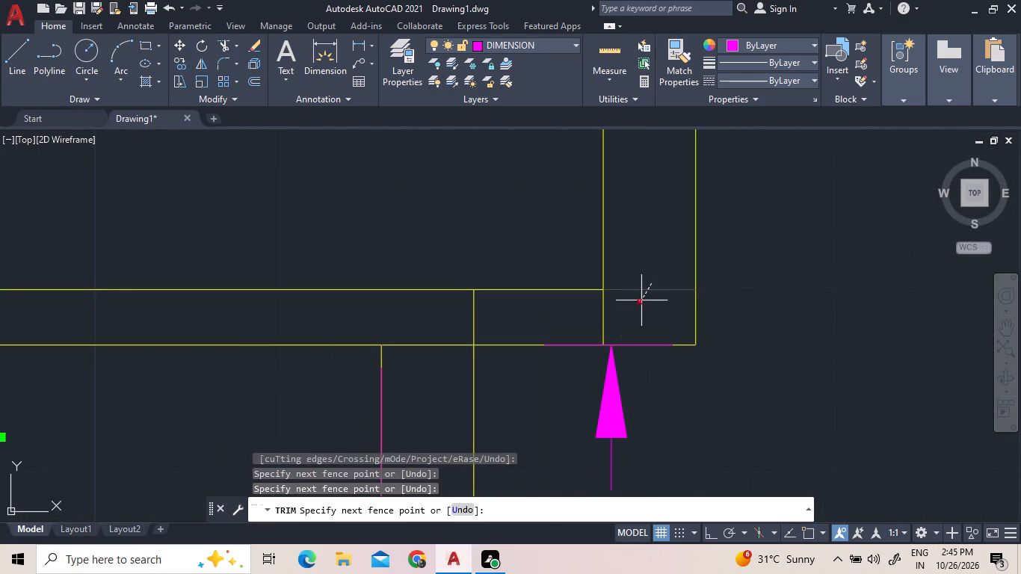
click(587, 318)
drag(556, 318, 490, 322)
click(425, 317)
drag(428, 319, 428, 342)
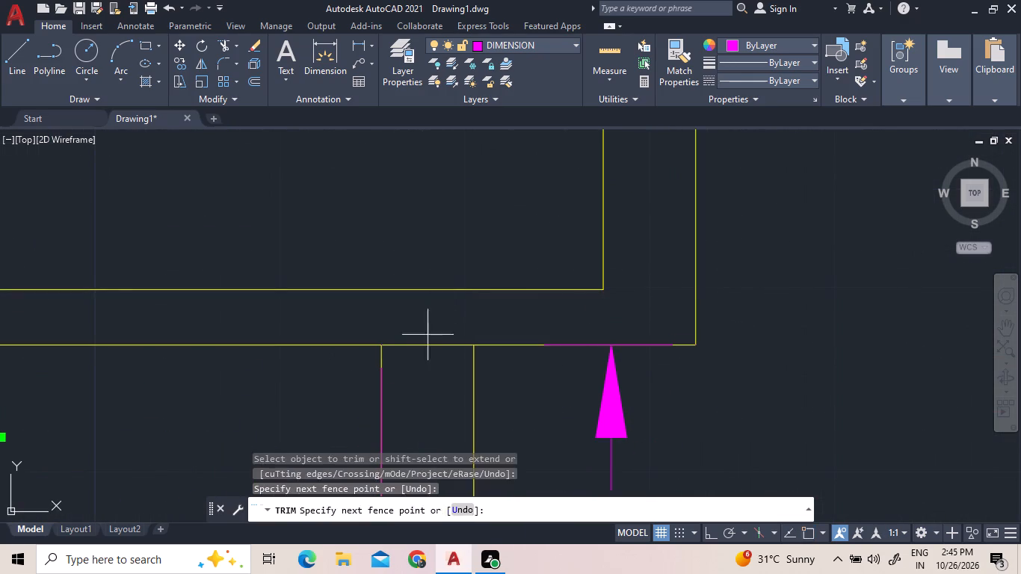
drag(430, 369, 438, 337)
click(438, 320)
scroll(446, 325, down, 2)
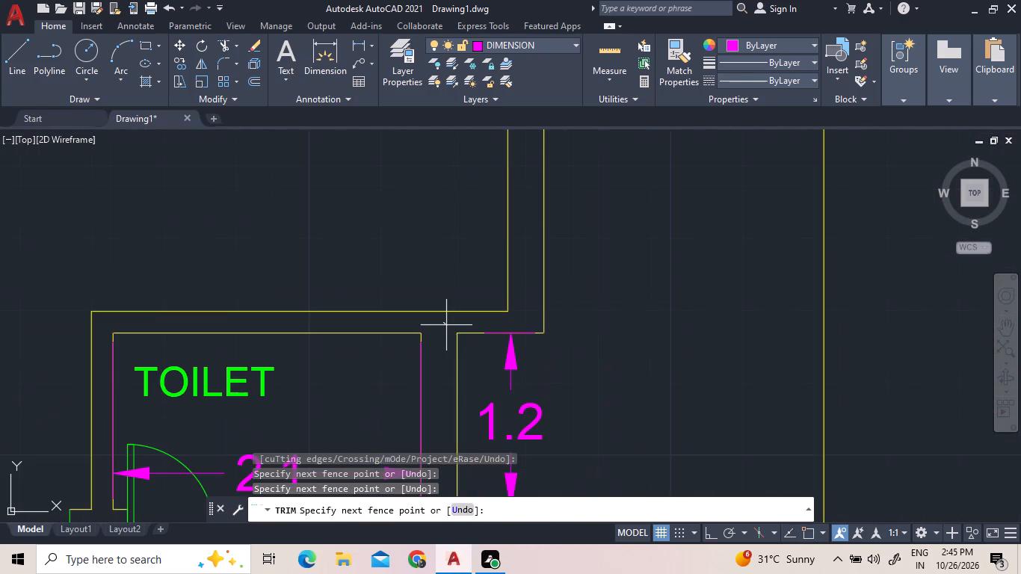
click(446, 326)
scroll(585, 400, down, 2)
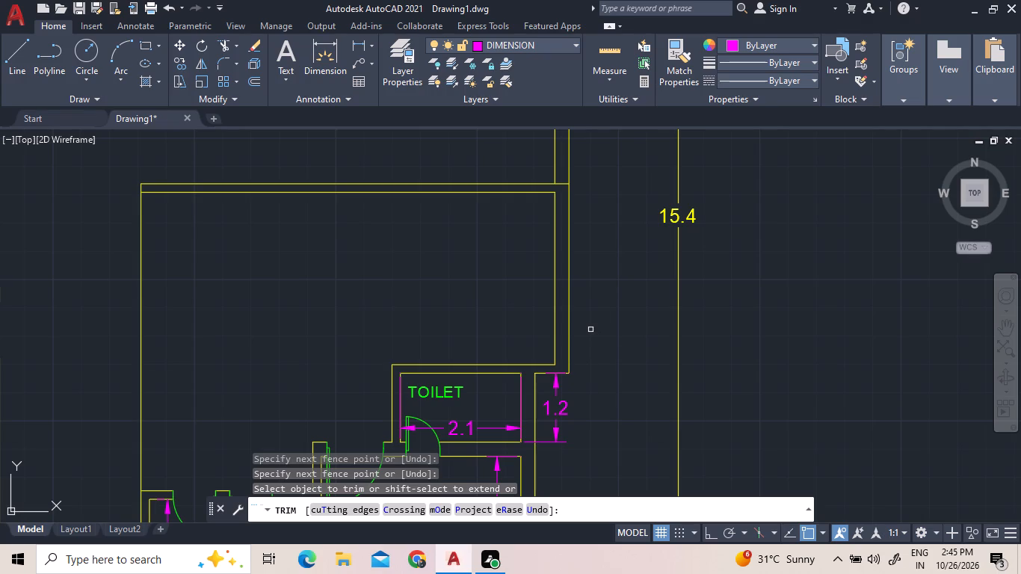
Offset the inner line of the new room's right wall to the left by 4.0.
click(252, 84)
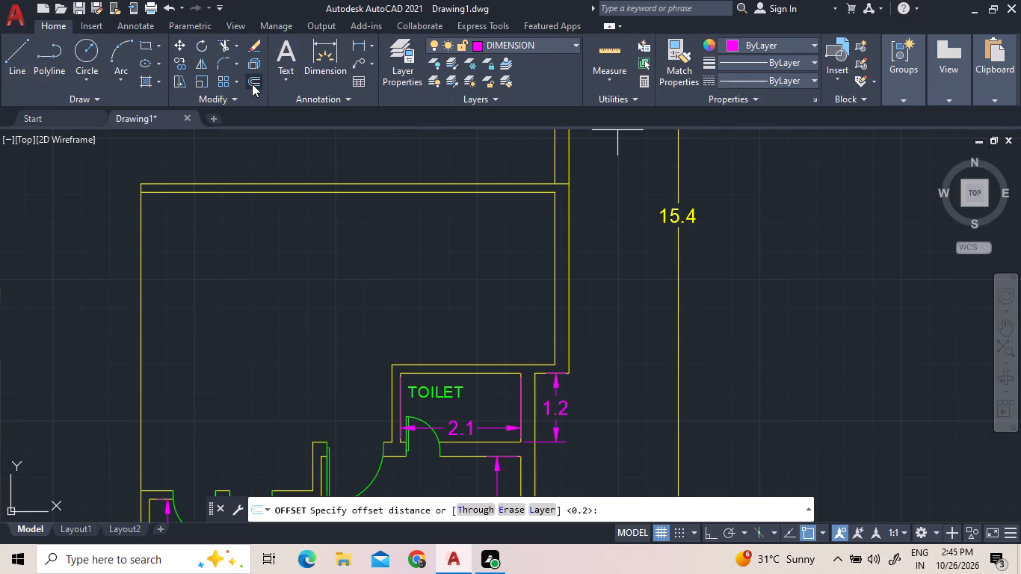
text(4.0)
key(Return)
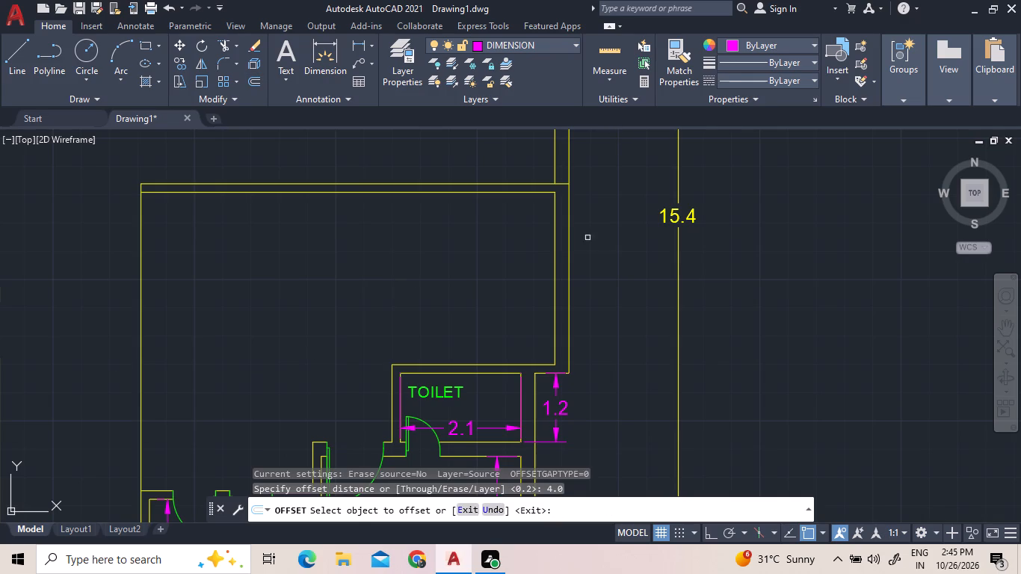
click(554, 253)
click(473, 274)
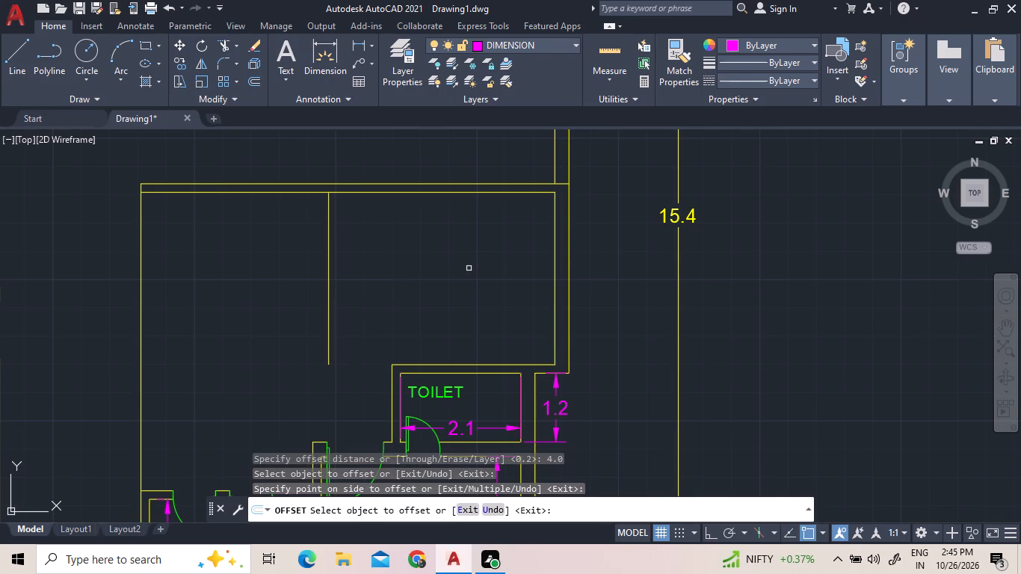
Offset the new room's left partition line 0.15 to the left to form its wall thickness.
click(253, 78)
key(0)
text(.15)
key(Return)
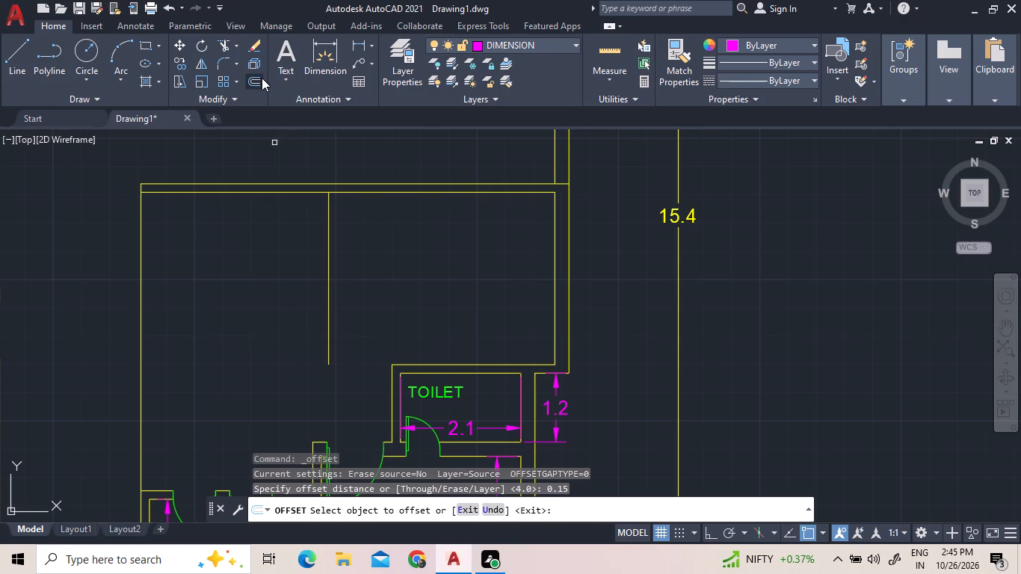
click(330, 253)
click(294, 259)
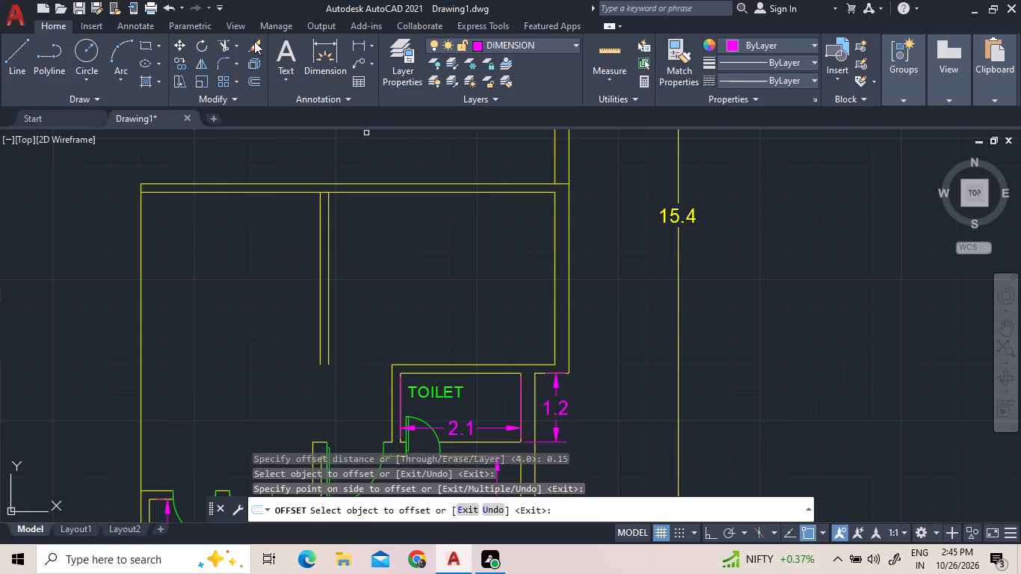
Trim the top wall's inner line between the two lines of the new partition.
click(225, 51)
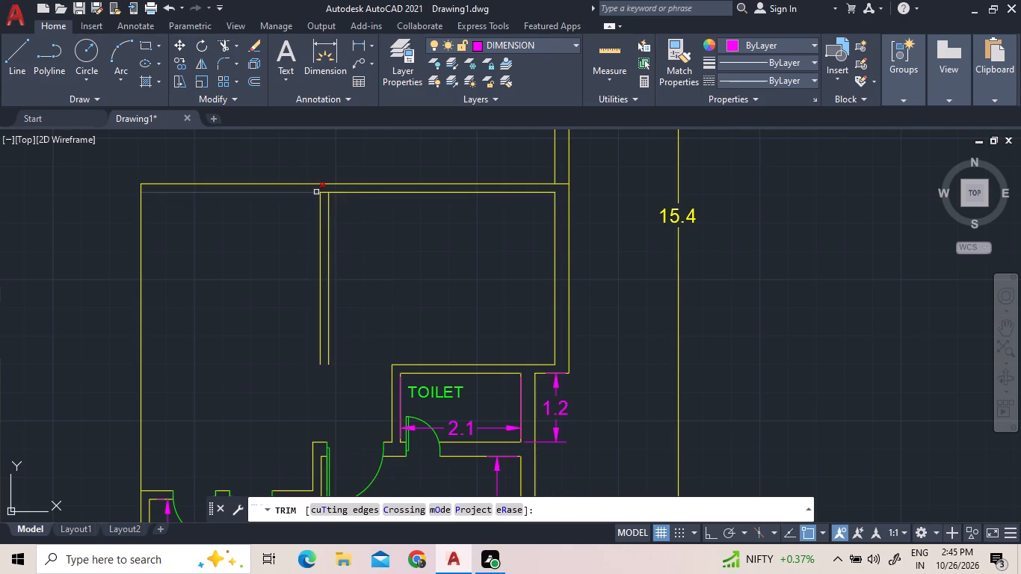
click(321, 194)
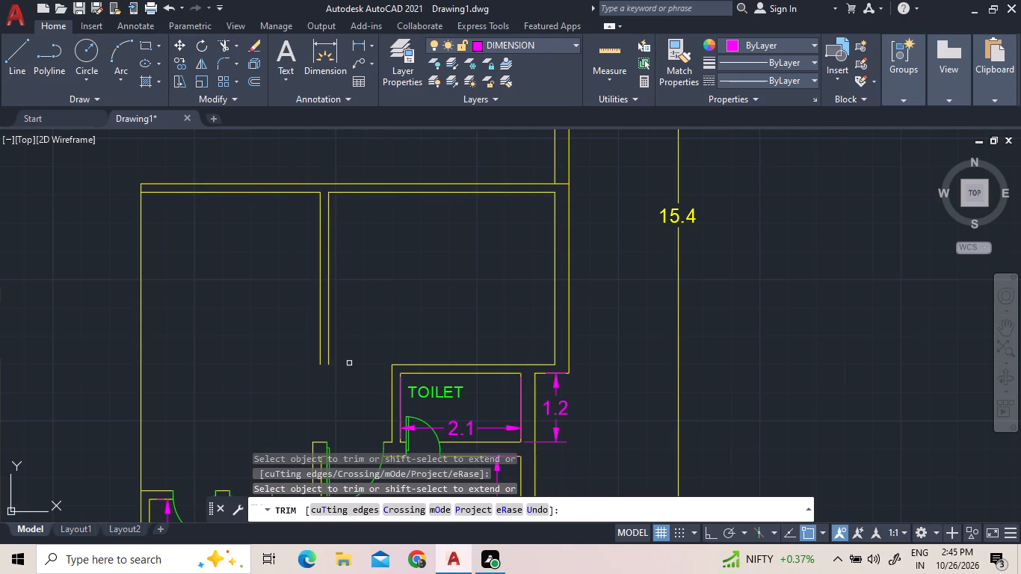
Extend the new room's bottom wall lines leftward past the toilet, and both partition lines down to the lower wall line.
click(232, 41)
click(234, 41)
click(255, 111)
click(405, 366)
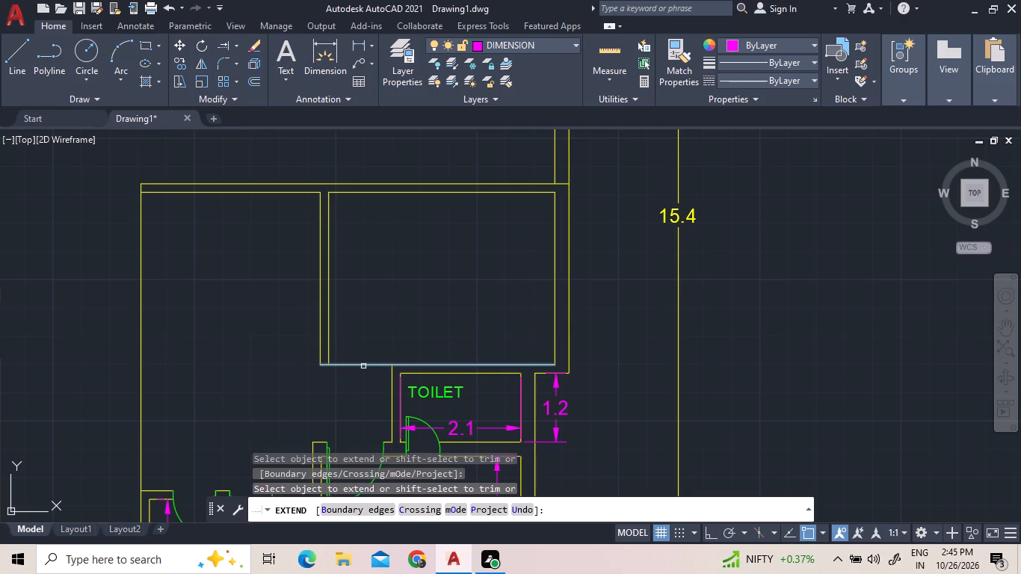
click(363, 366)
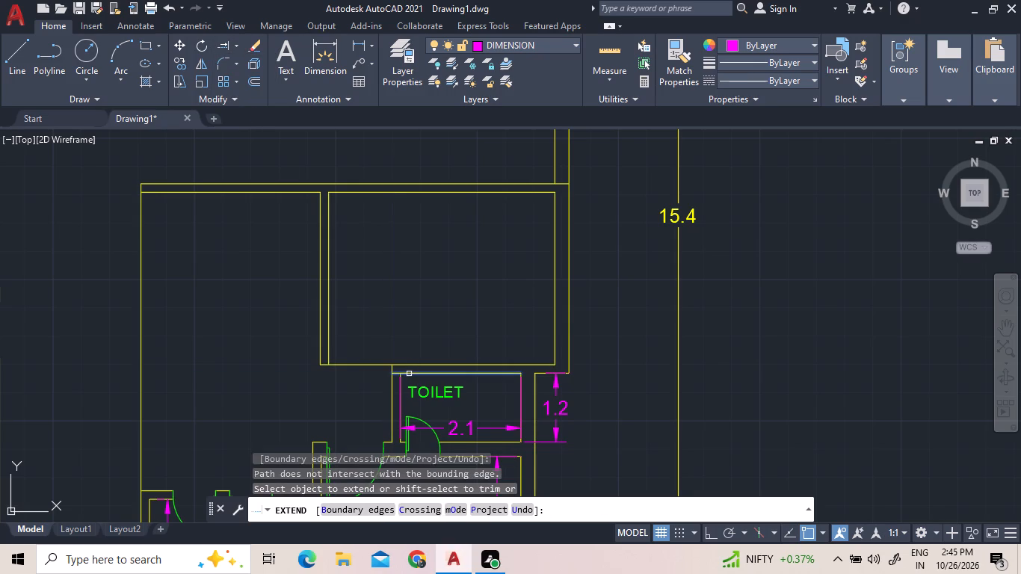
click(409, 374)
click(398, 374)
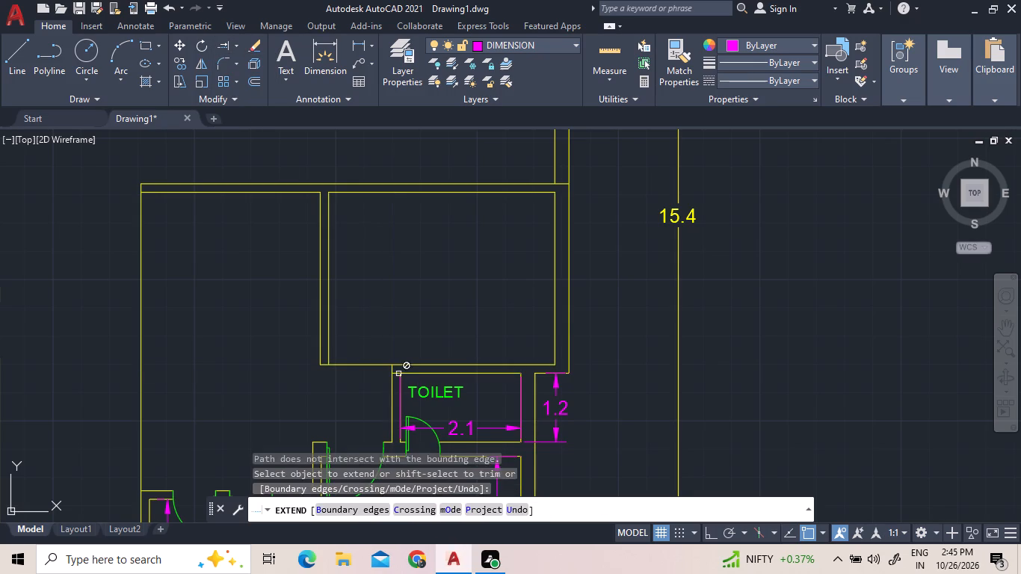
click(395, 373)
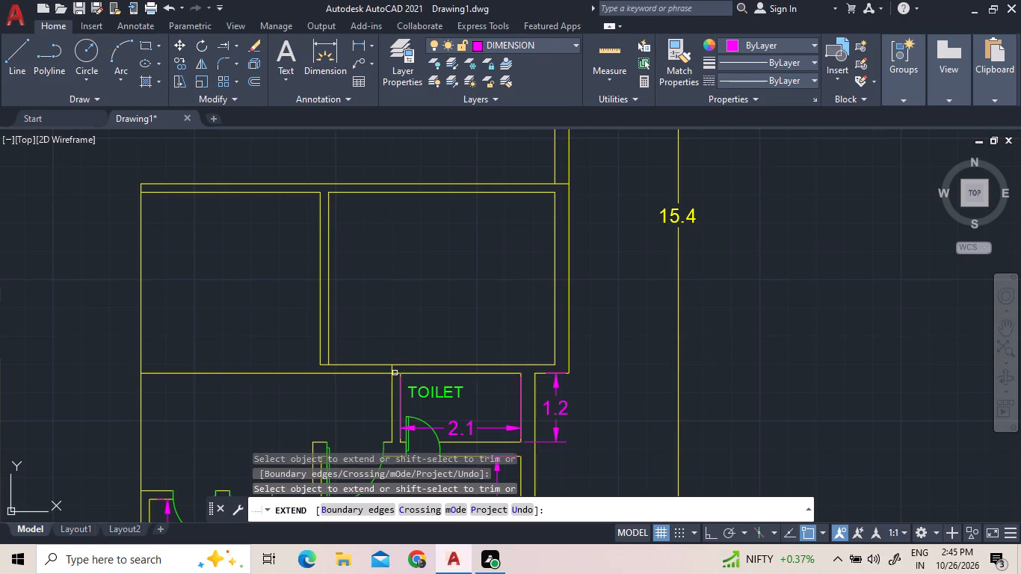
click(334, 339)
click(279, 324)
right_click(251, 283)
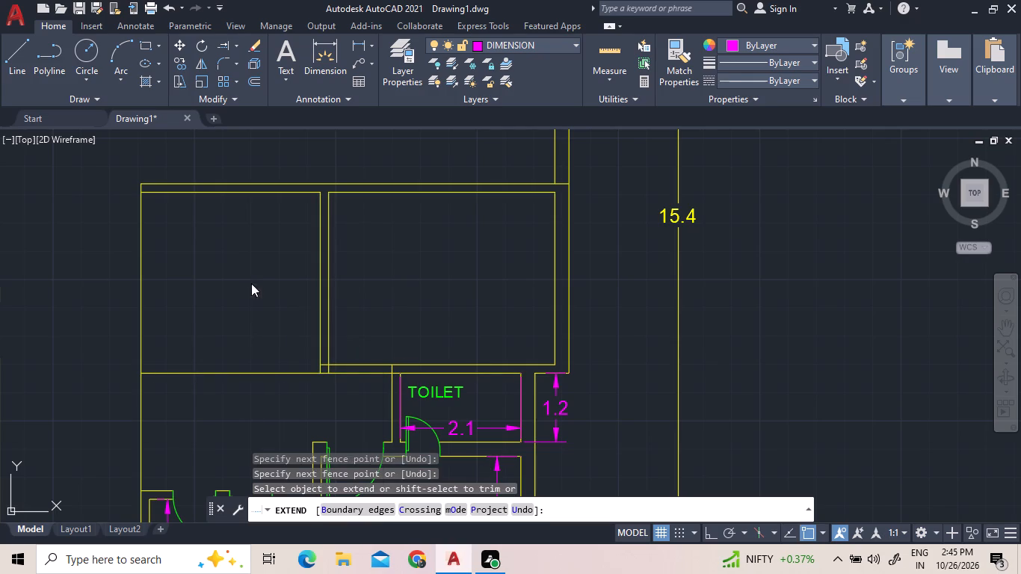
click(259, 293)
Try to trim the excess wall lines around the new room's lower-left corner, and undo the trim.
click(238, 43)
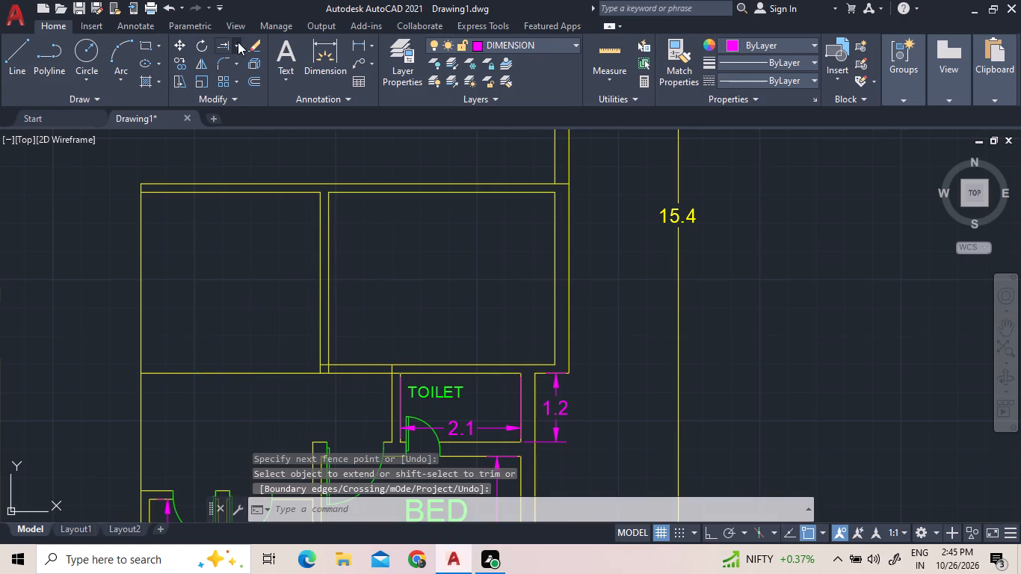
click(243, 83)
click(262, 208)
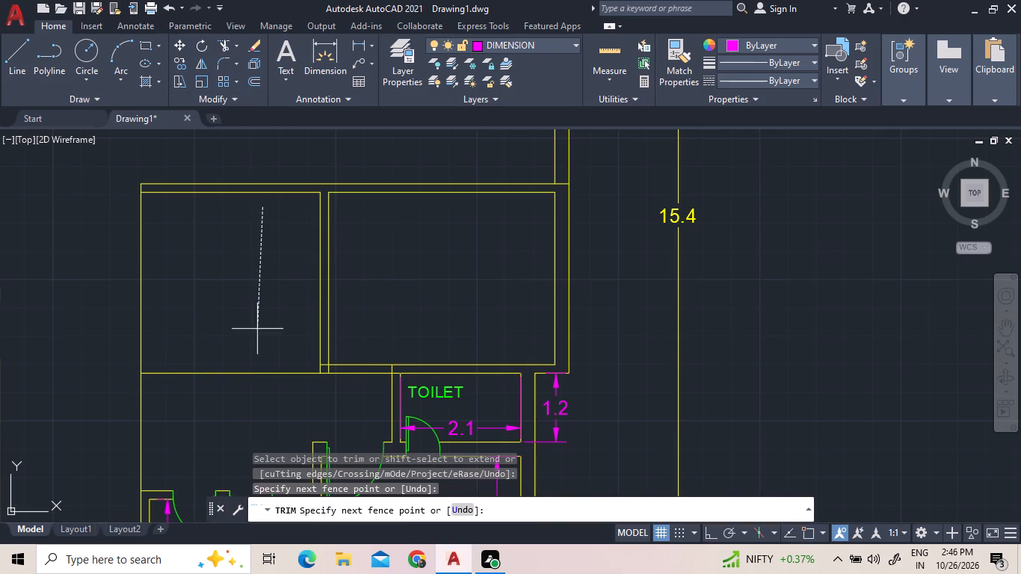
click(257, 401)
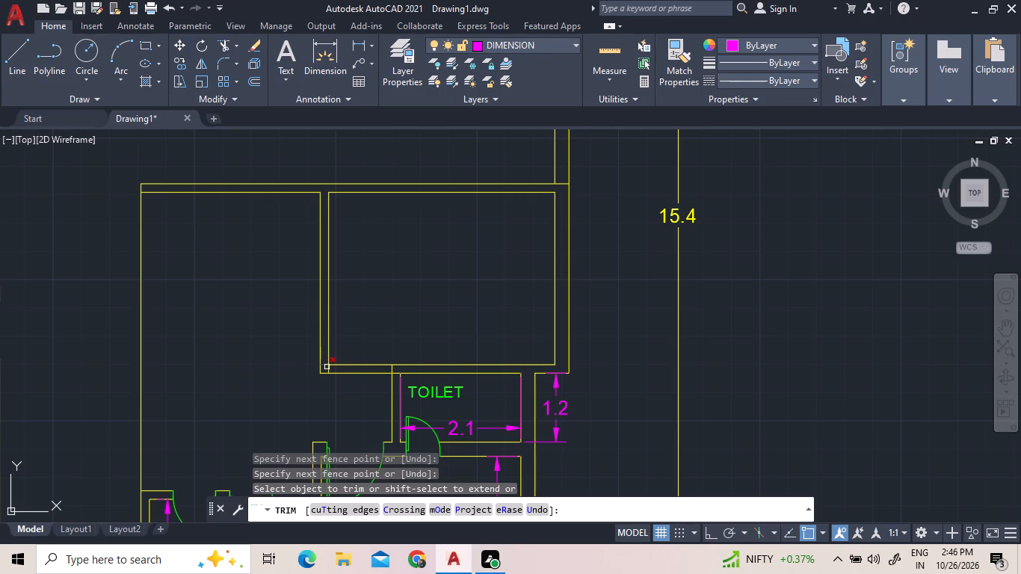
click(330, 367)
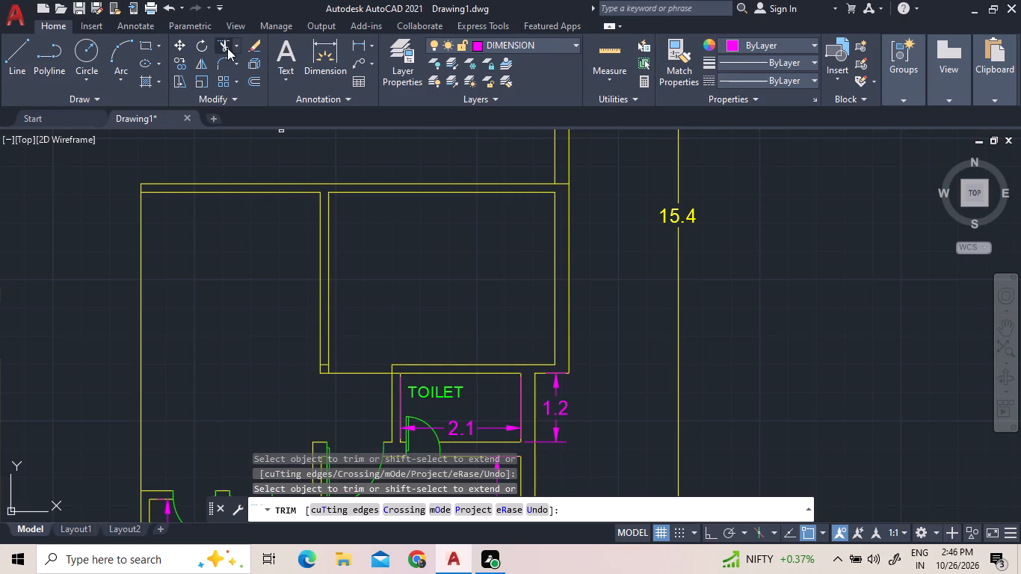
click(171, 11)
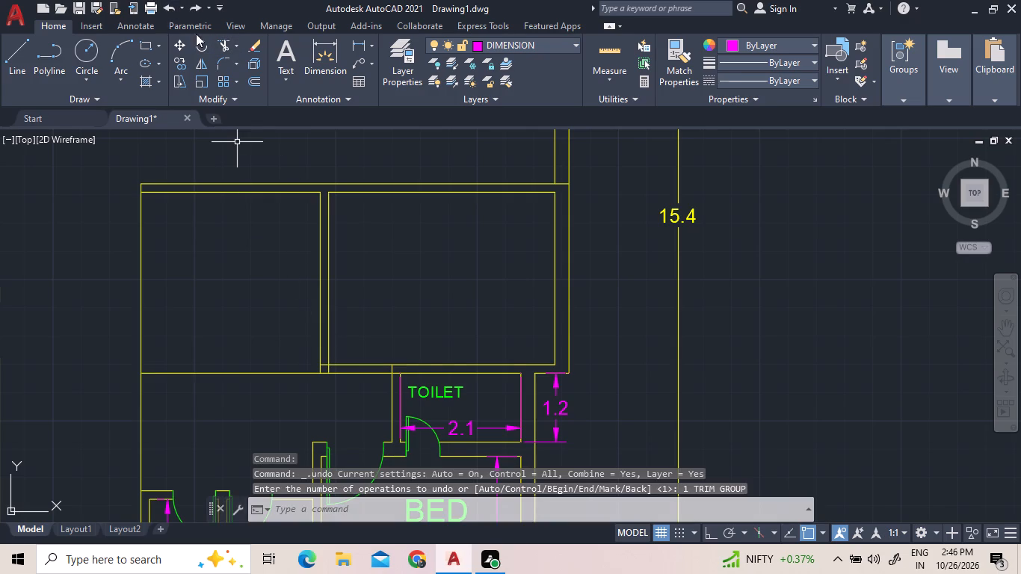
Trim the lower wall line beyond the partition and the overlapping segments inside the new room's lower-left corner.
click(226, 46)
click(267, 240)
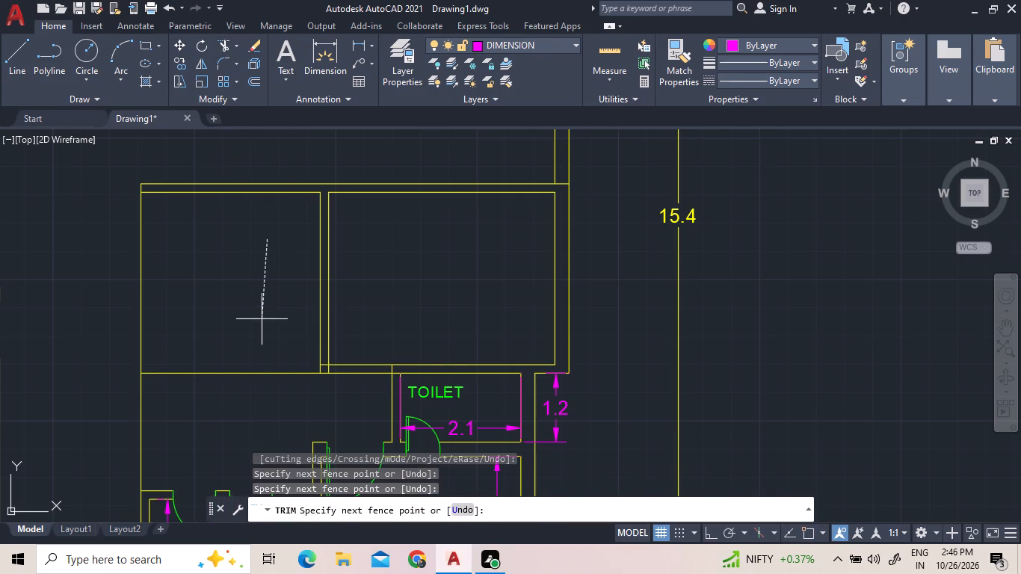
click(264, 400)
click(327, 368)
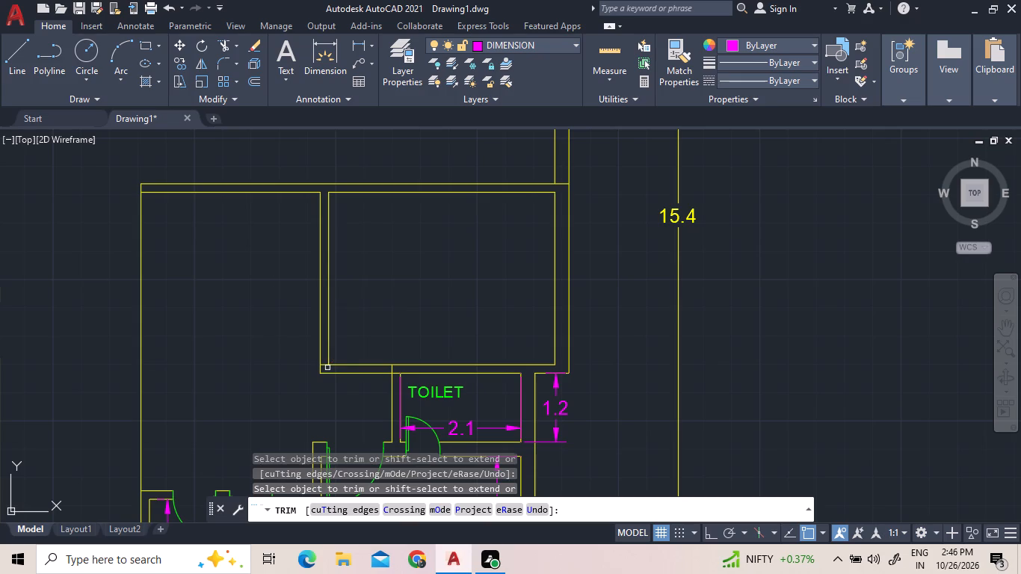
click(325, 367)
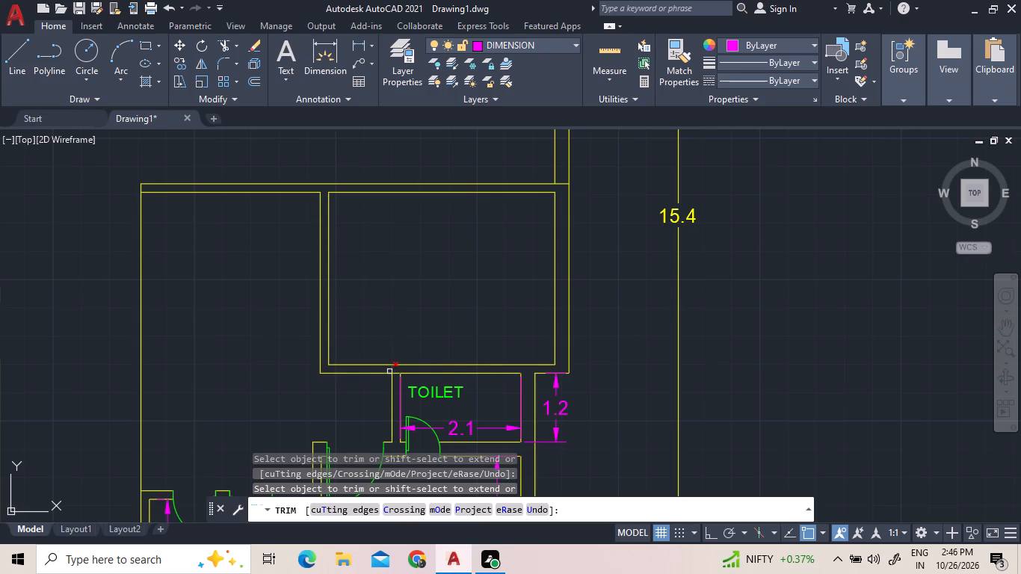
Trim the leftover segments where the toilet's left wall meets the new room's bottom wall, leaving an open junction.
click(392, 366)
click(395, 371)
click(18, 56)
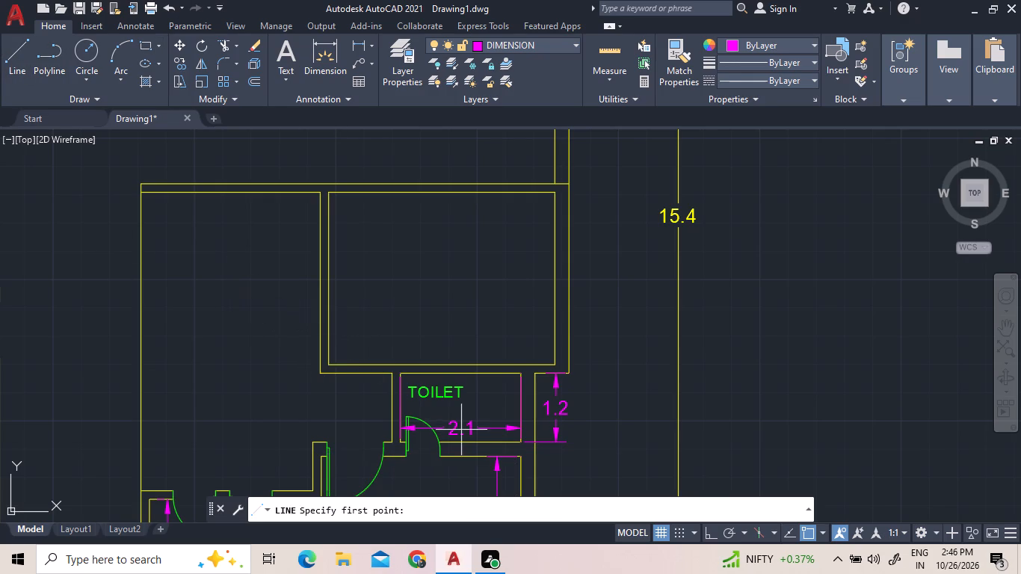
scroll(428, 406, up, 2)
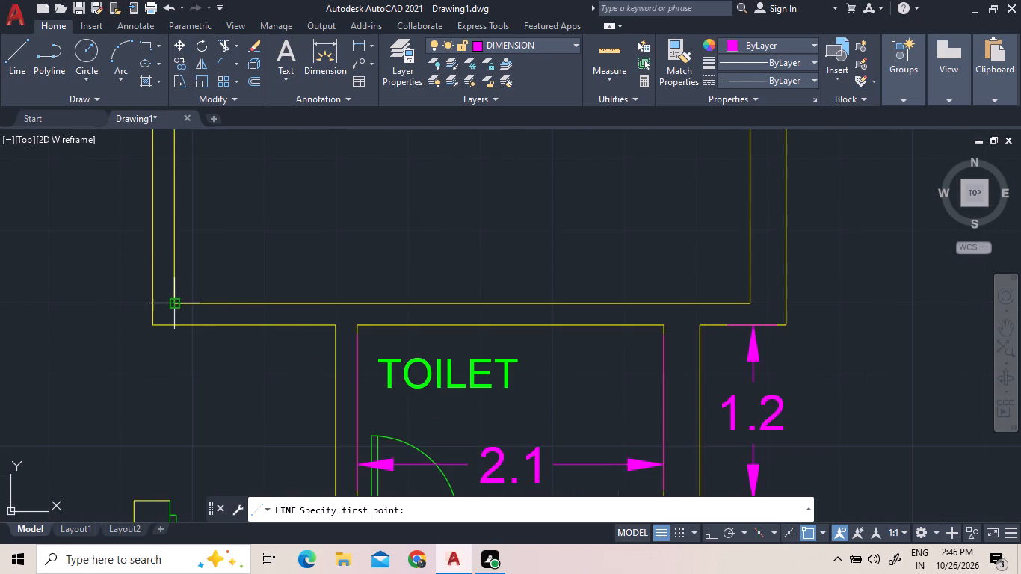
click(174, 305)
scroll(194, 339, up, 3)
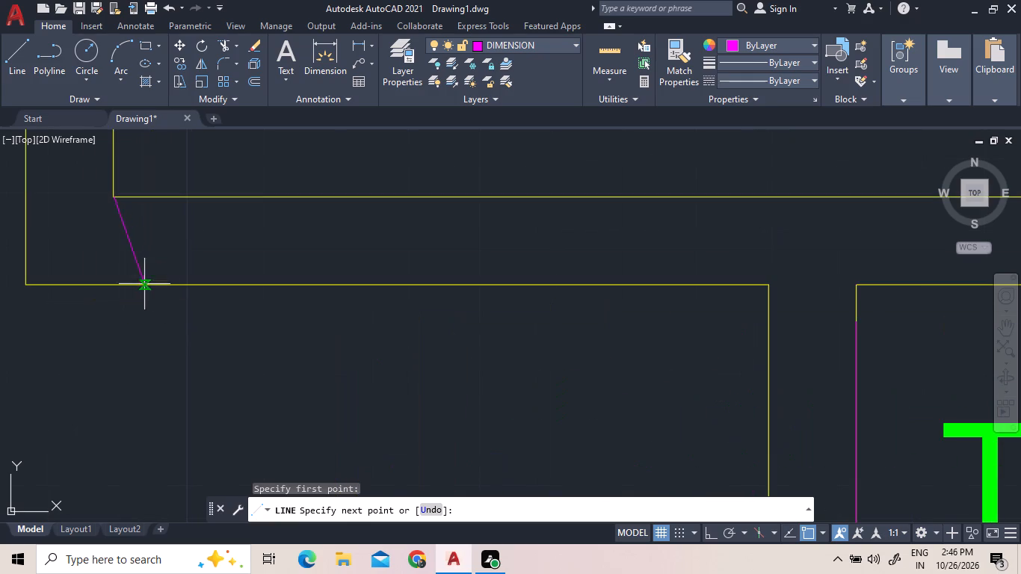
On the Defpoints layer, draw a vertical line across the bottom wall's thickness from the new room's lower-left inner corner, with Ortho on.
click(492, 49)
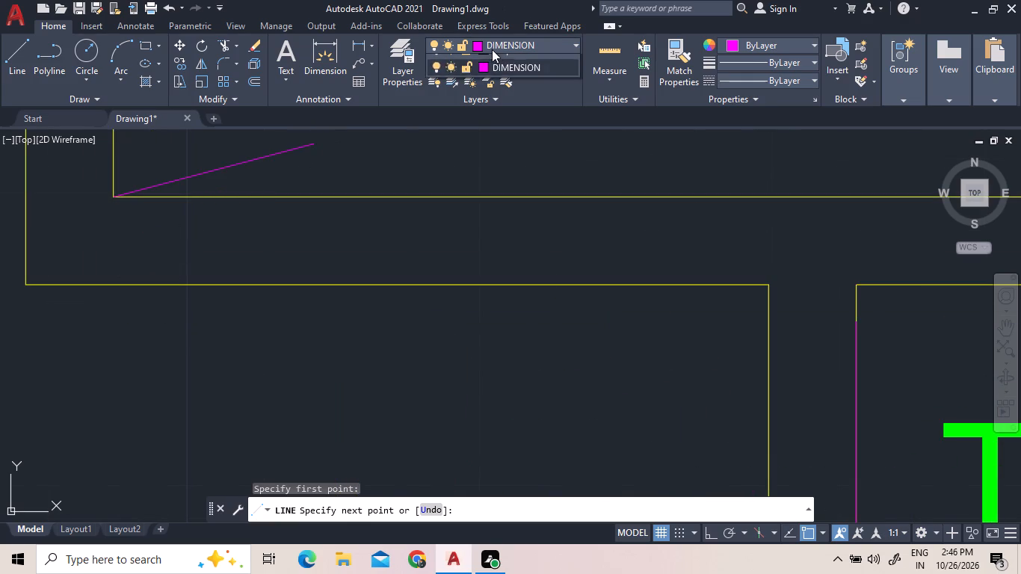
click(502, 76)
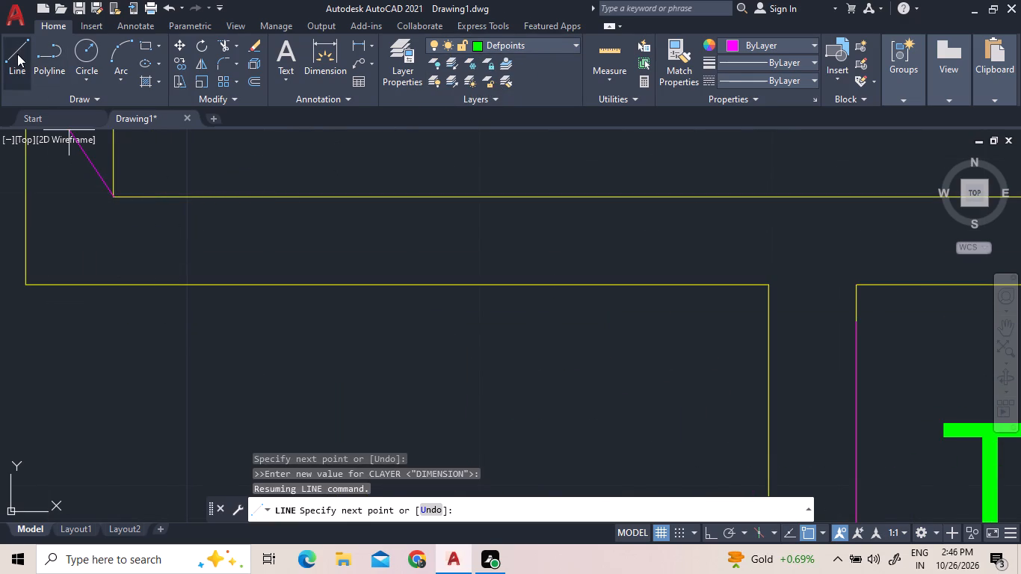
click(17, 54)
click(114, 195)
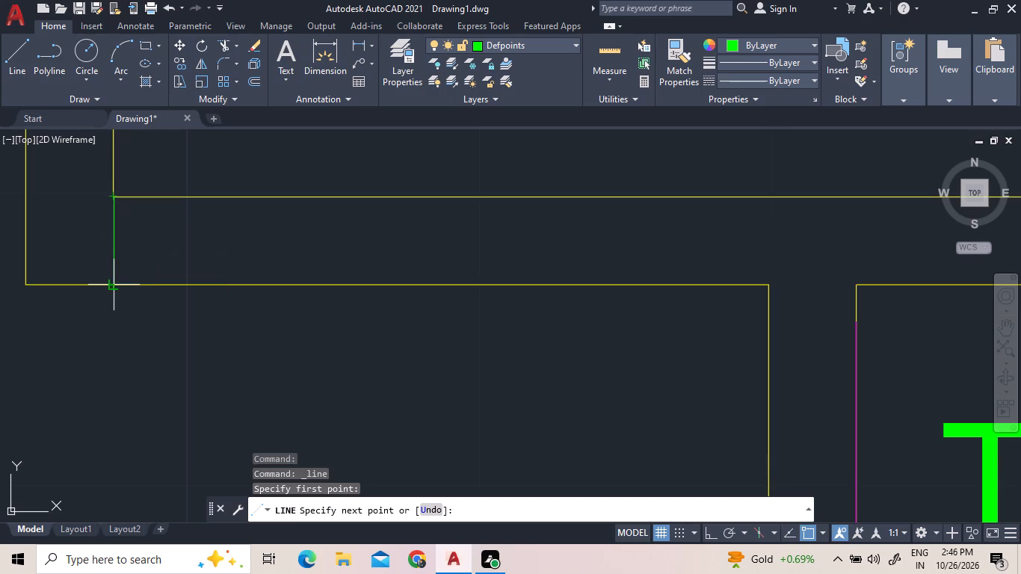
scroll(111, 283, up, 2)
scroll(114, 278, down, 4)
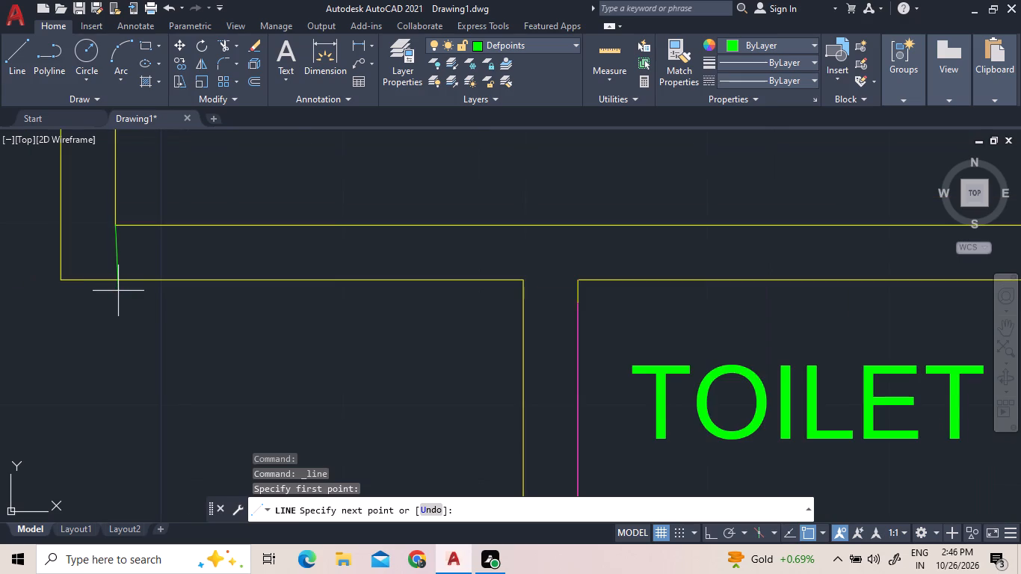
key(F8)
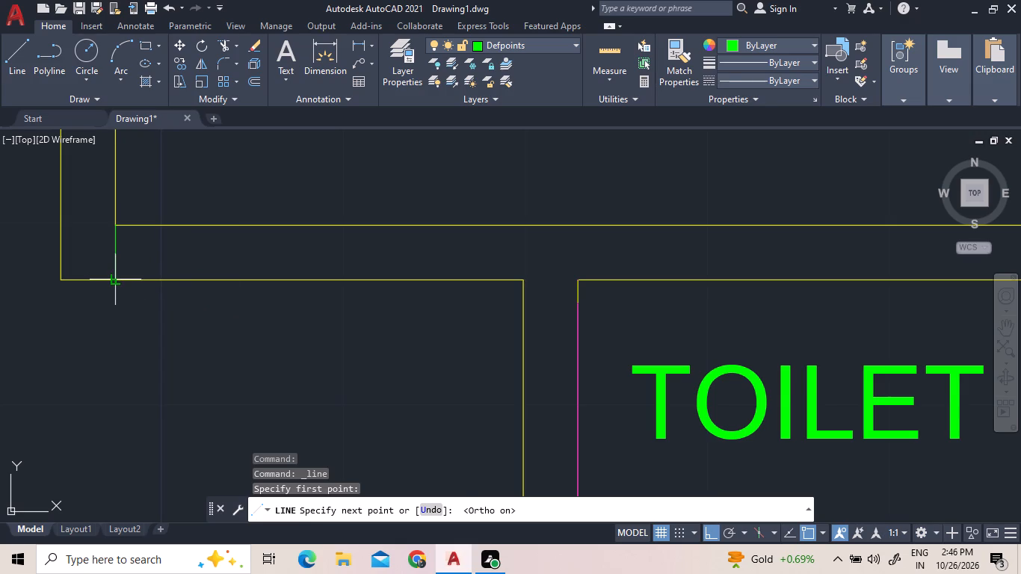
click(112, 284)
right_click(194, 279)
click(213, 288)
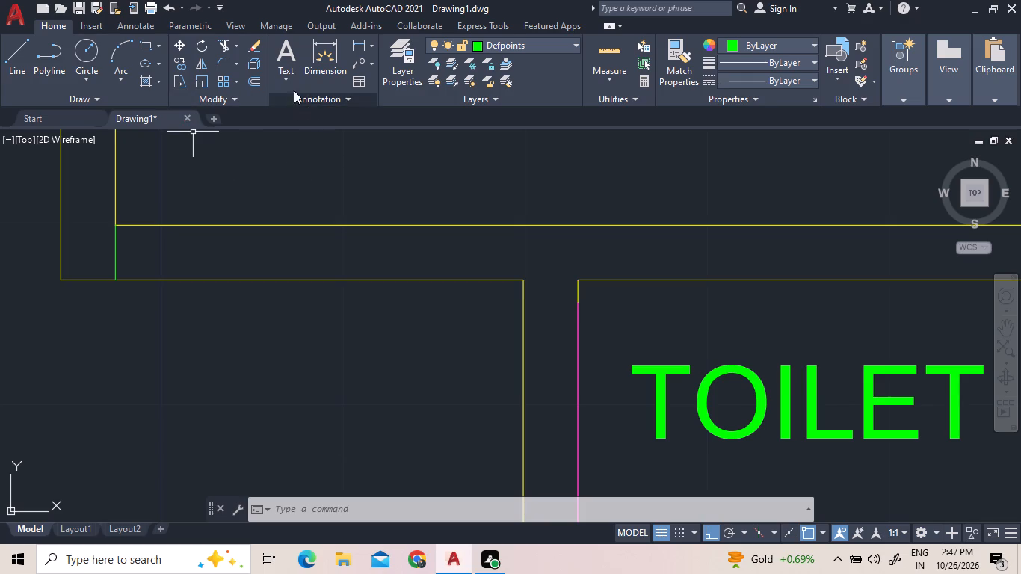
Offset the short vertical line at the new room's lower-left corner 0.1 to the right.
click(258, 89)
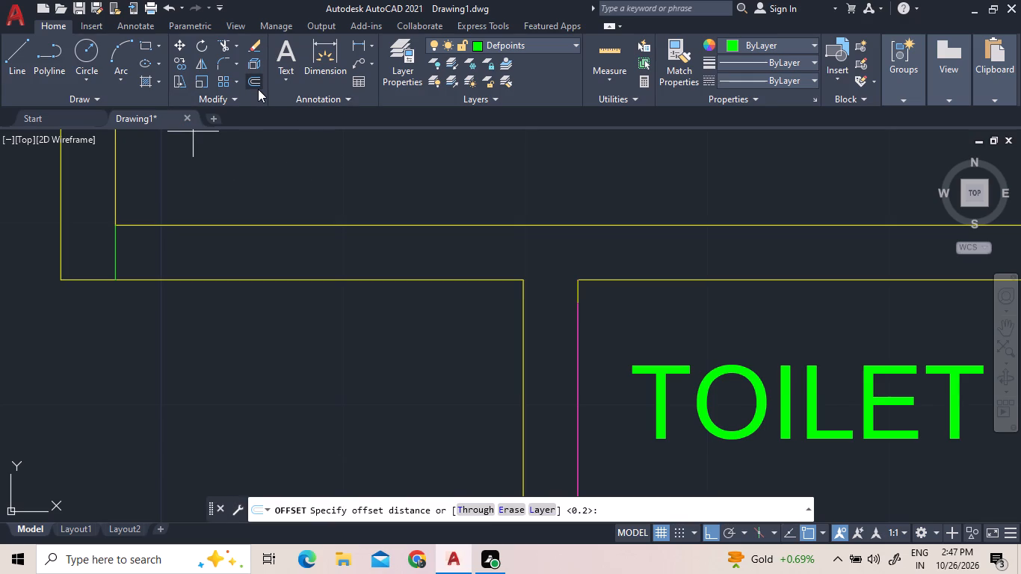
text(0.1)
key(Return)
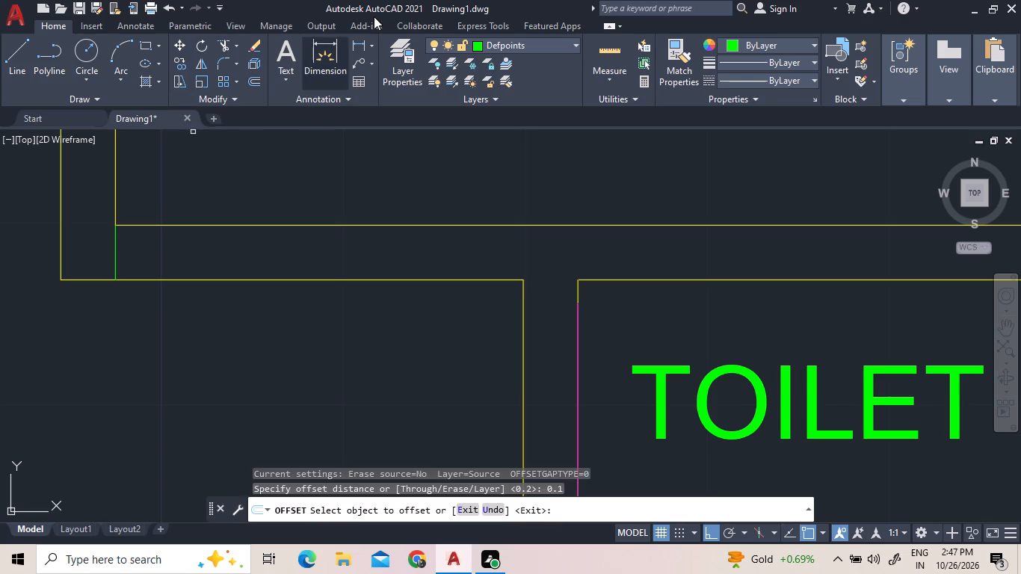
click(114, 230)
click(164, 244)
scroll(192, 200, down, 2)
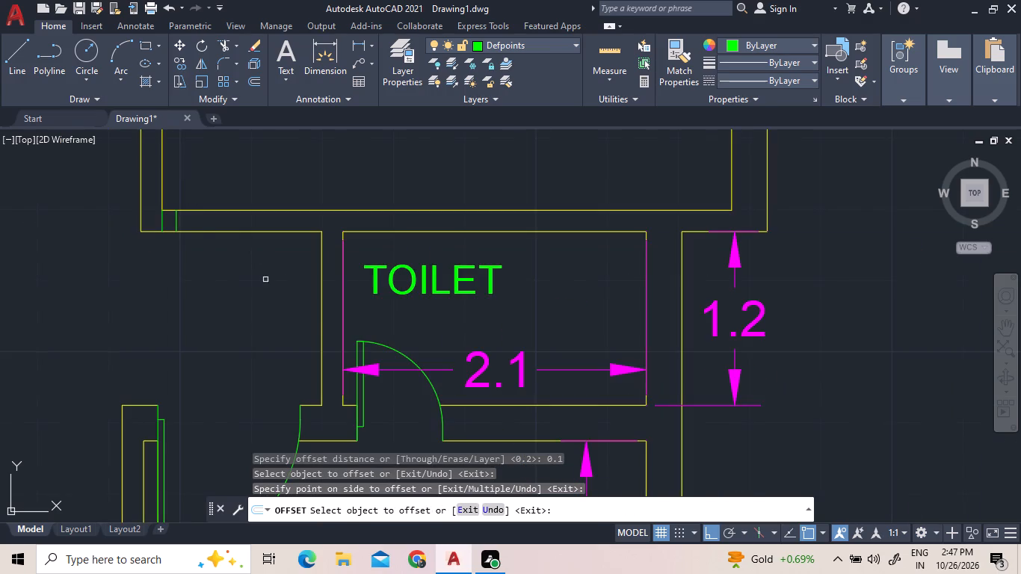
scroll(269, 291, down, 1)
right_click(280, 212)
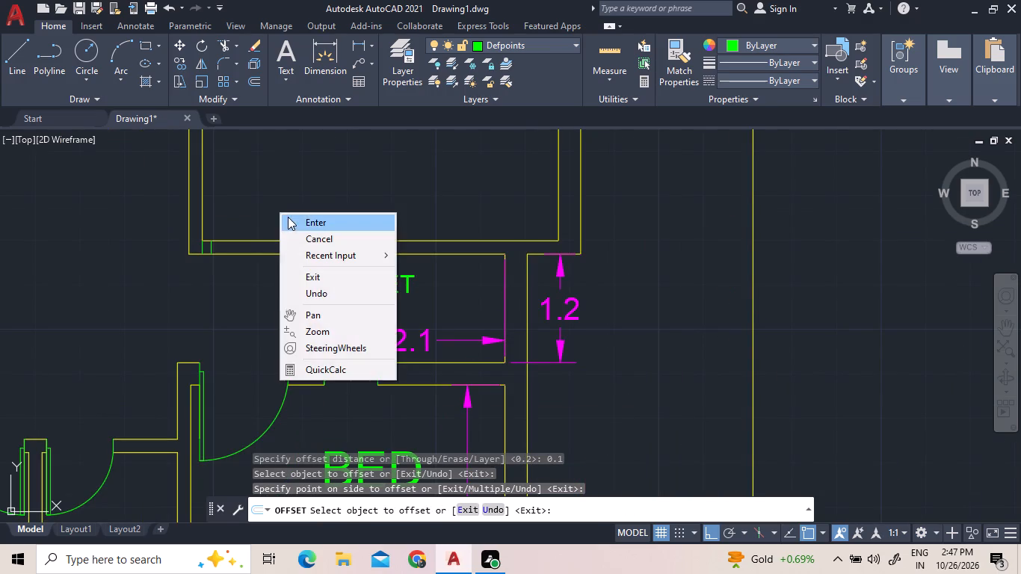
click(288, 219)
Insert a Door - Metric block from the architectural tool palette into the room above the toilet.
right_click(288, 219)
click(354, 246)
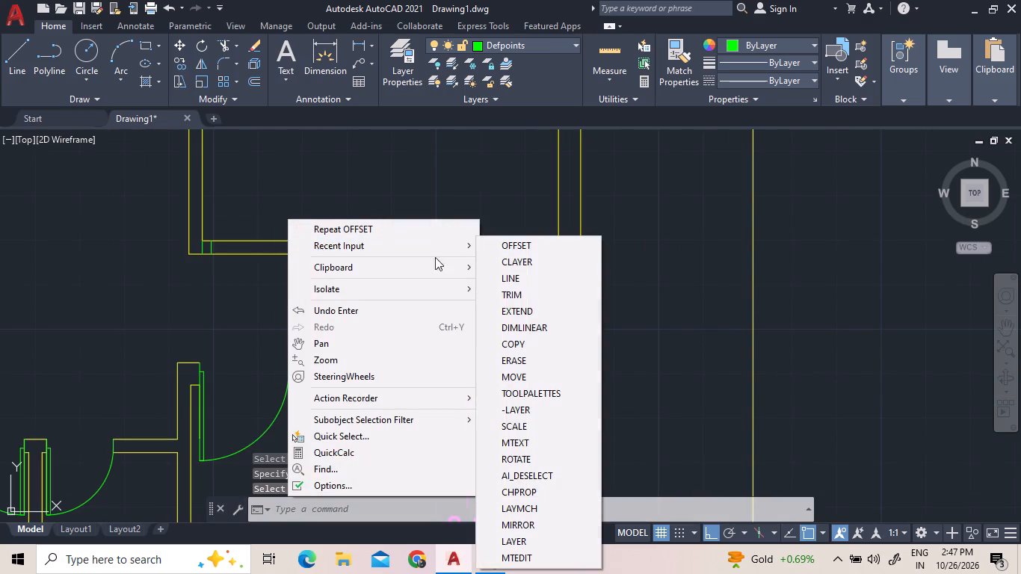
click(564, 392)
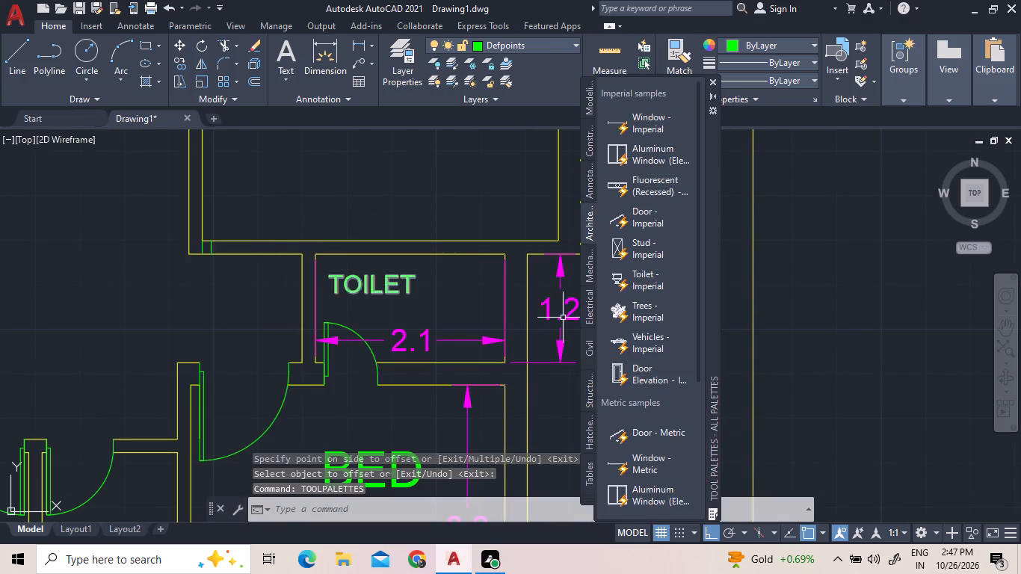
drag(655, 436, 216, 207)
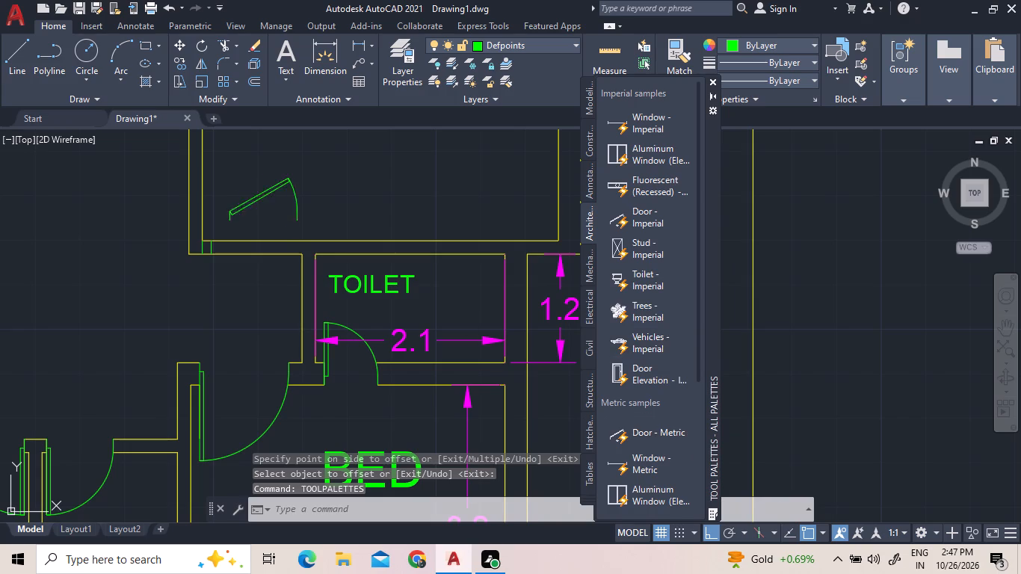
drag(216, 207, 218, 206)
Set the new door's opening angle so its leaf stands perpendicular to the bottom wall.
click(234, 200)
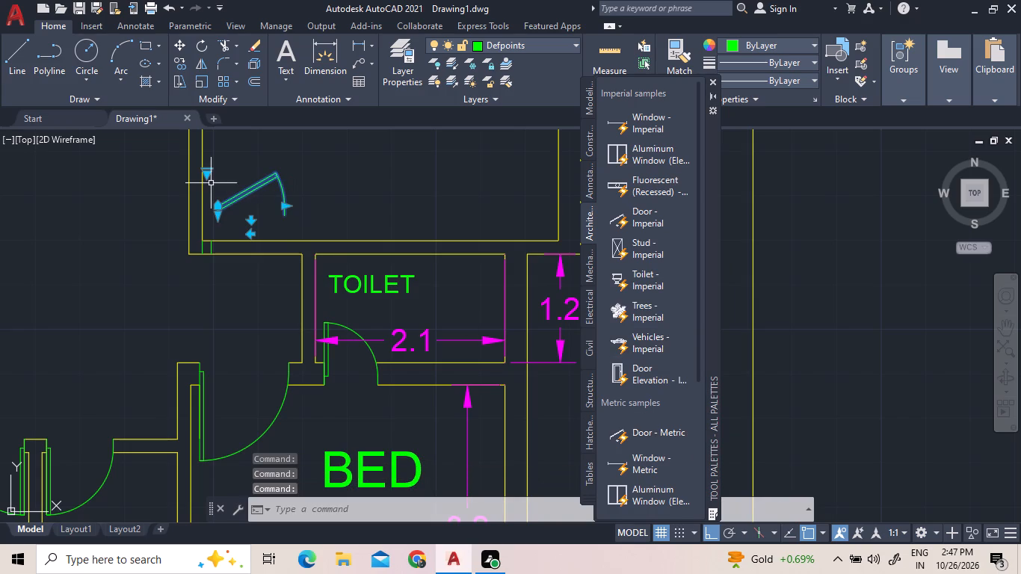
click(207, 178)
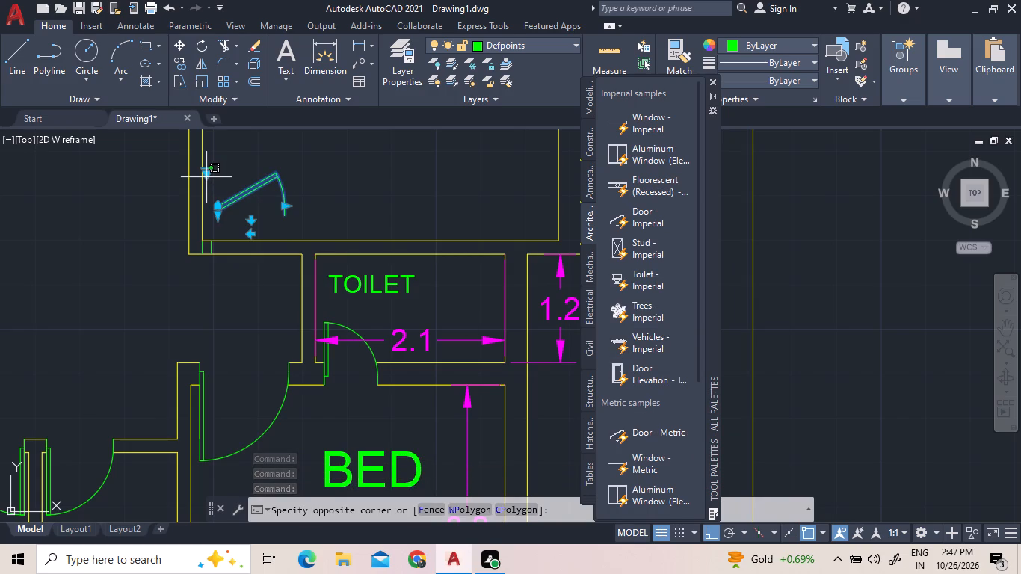
click(205, 171)
right_click(214, 194)
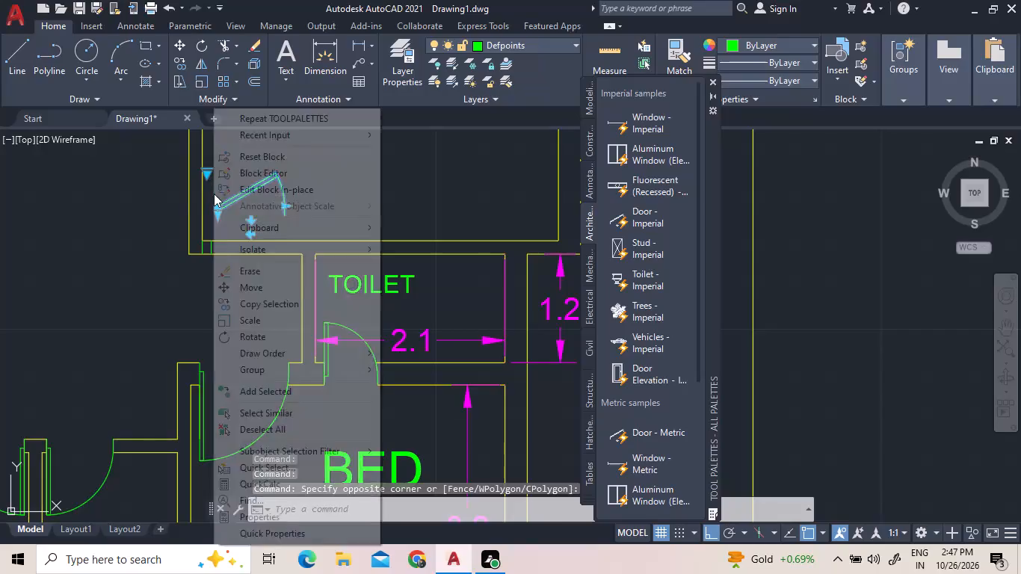
click(204, 206)
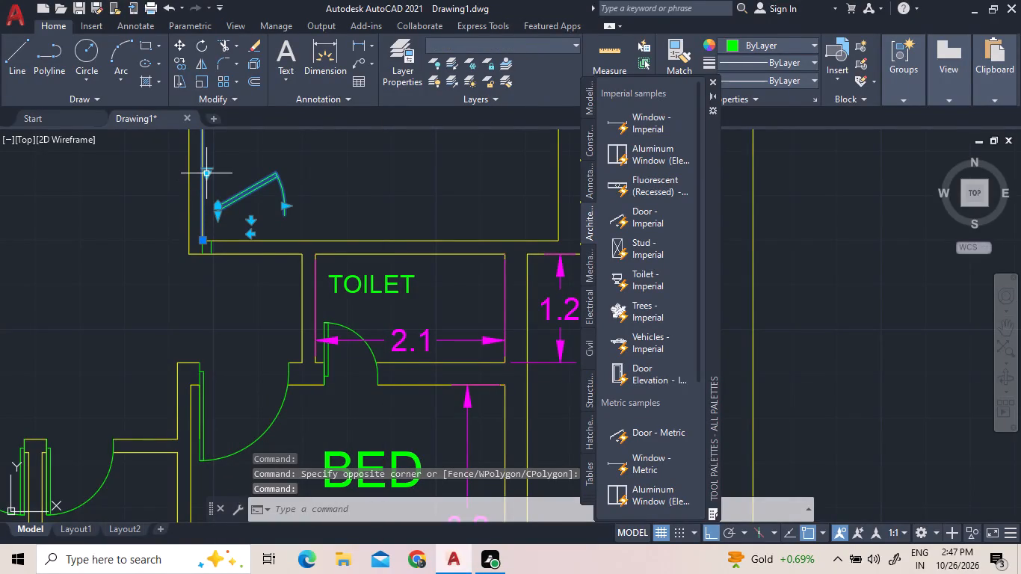
key(Escape)
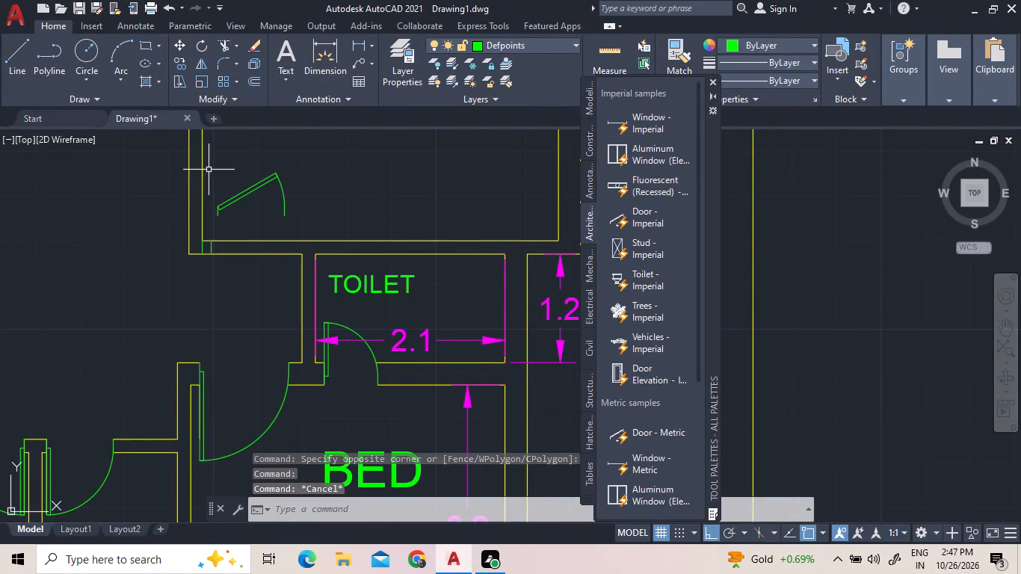
click(244, 188)
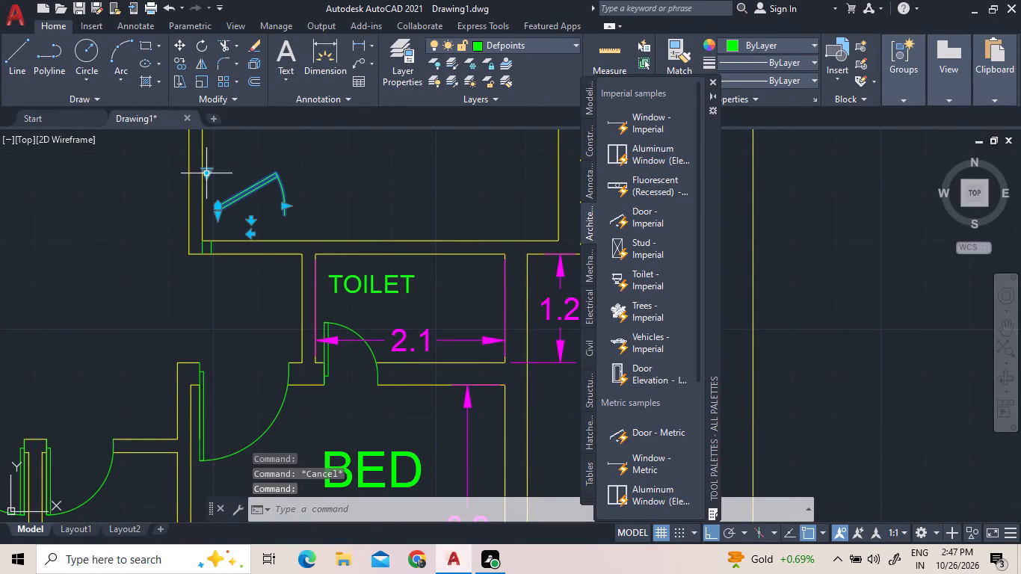
click(209, 170)
click(223, 232)
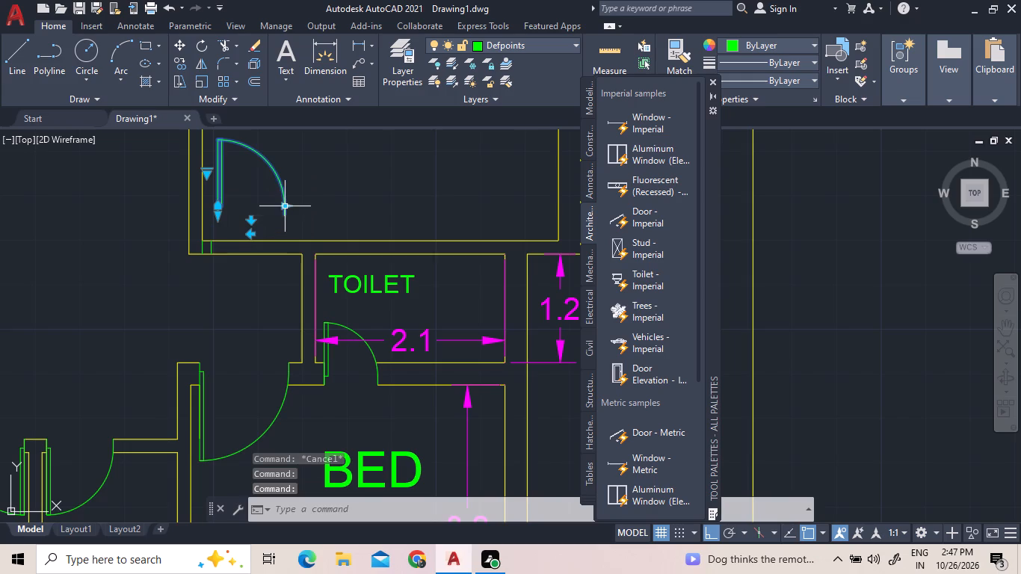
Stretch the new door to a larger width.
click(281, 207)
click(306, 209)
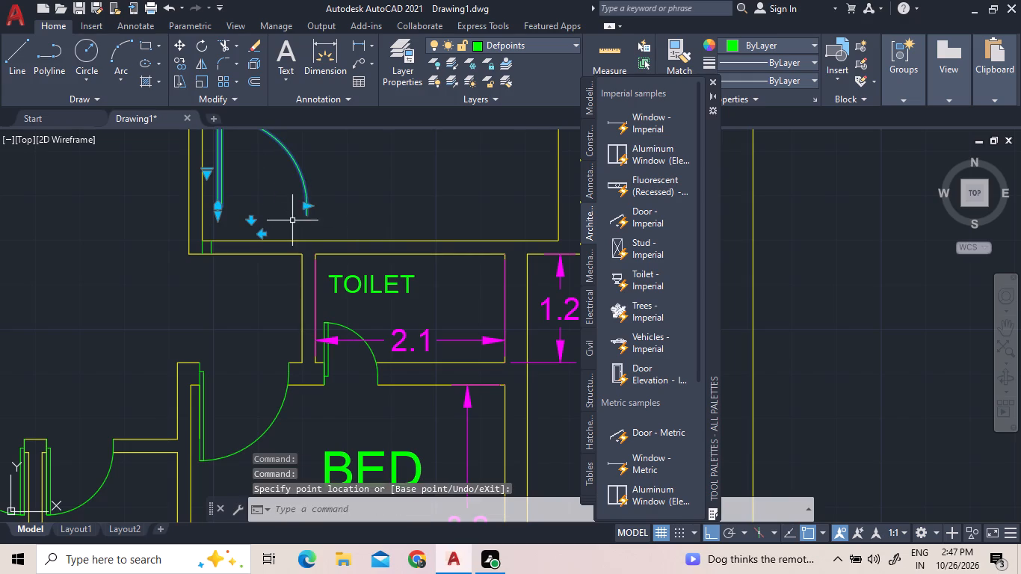
Move the new door from its hinge-side lower end to the bottom end of the offset jamb line on the wall's lower line.
right_click(292, 221)
click(321, 285)
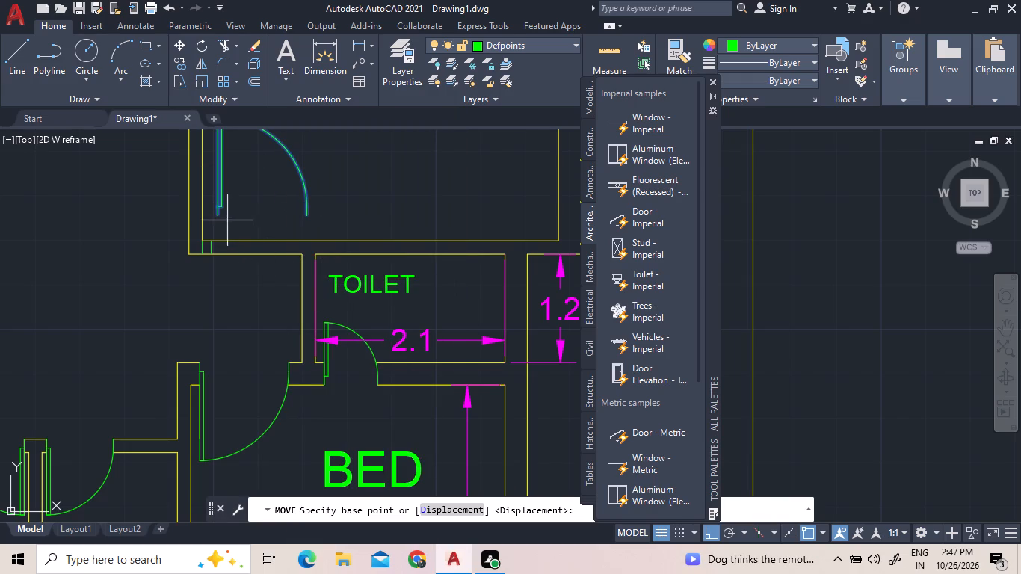
click(217, 217)
scroll(239, 255, up, 3)
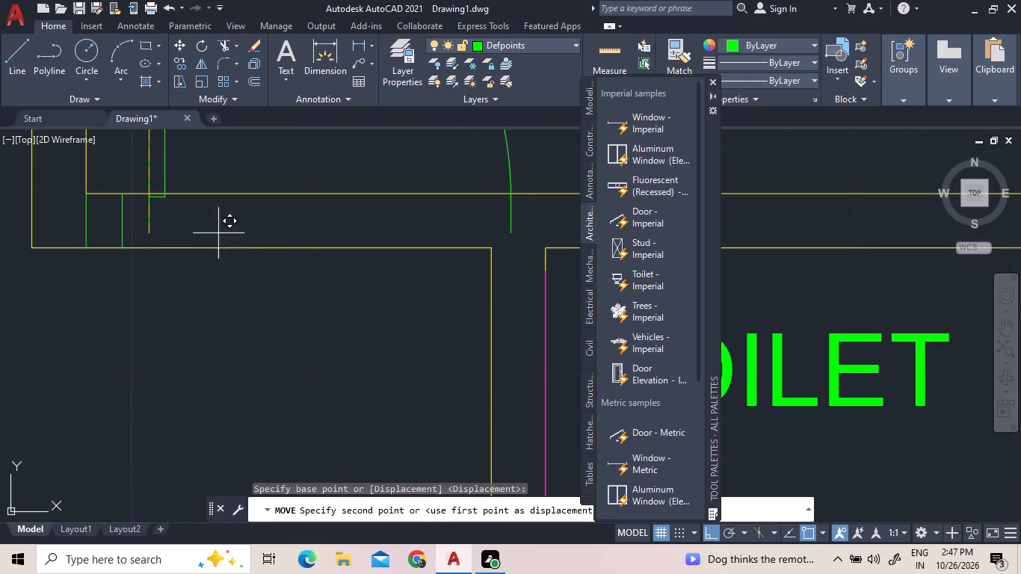
click(115, 244)
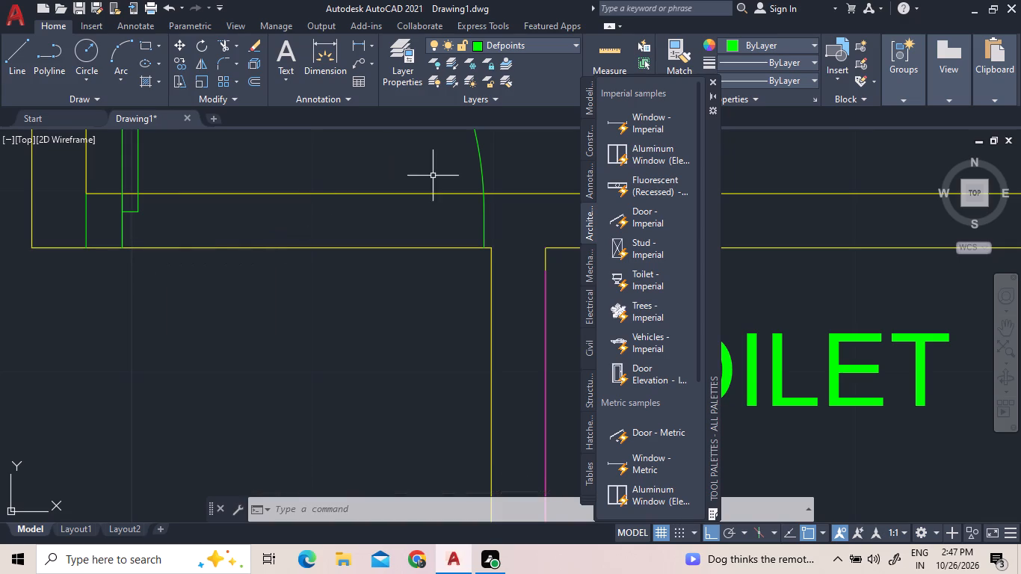
Reduce the new door's width by one size increment.
click(483, 164)
click(482, 209)
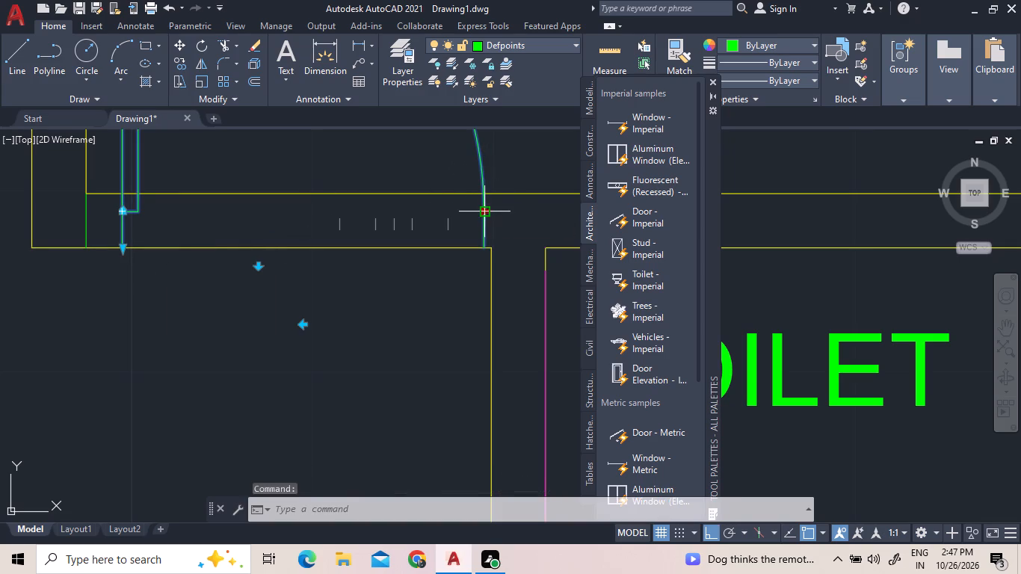
click(445, 215)
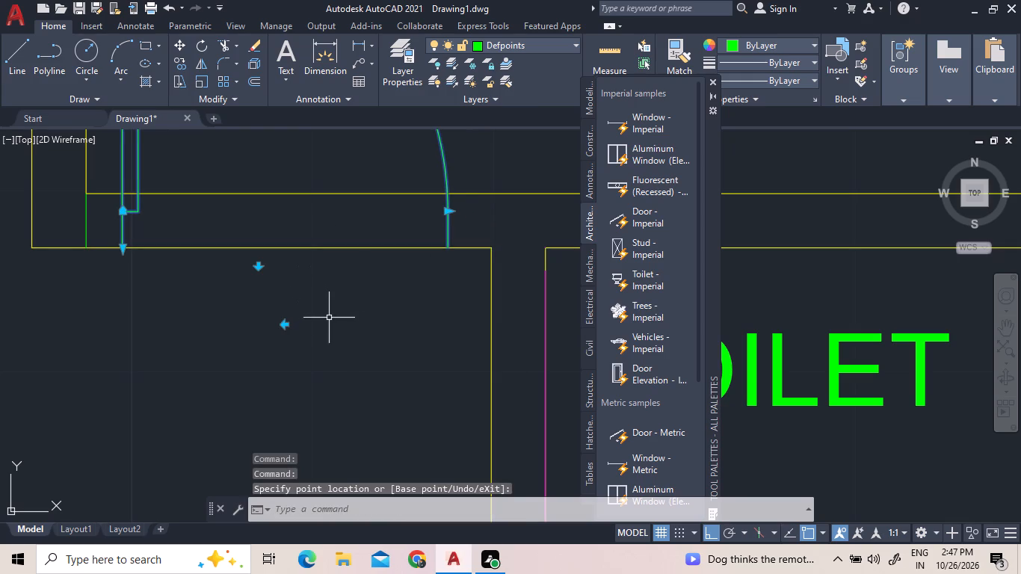
Trim both bottom wall lines across the new door opening, plus the stub inside the leaf and the short corner construction line.
click(228, 46)
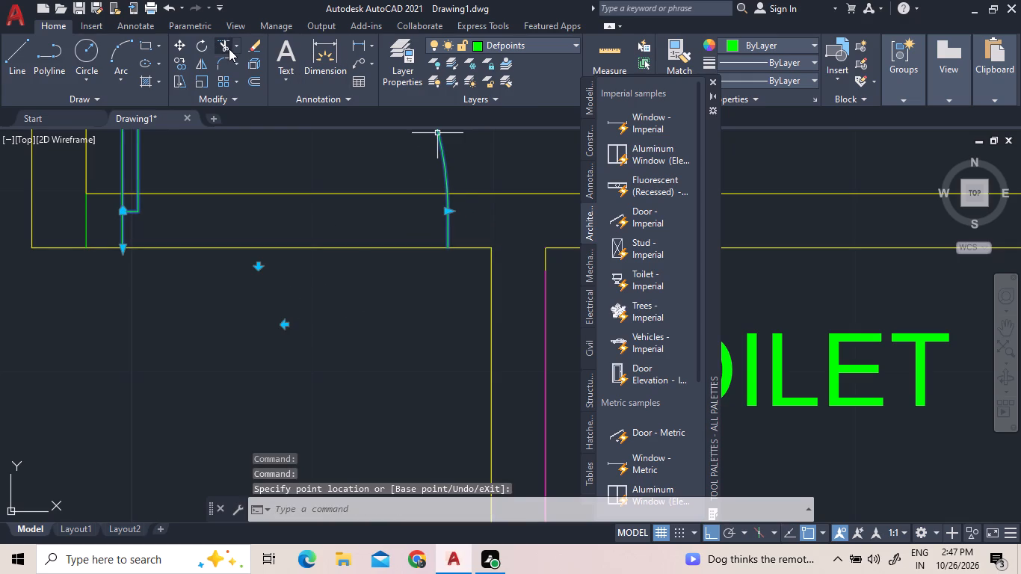
click(229, 46)
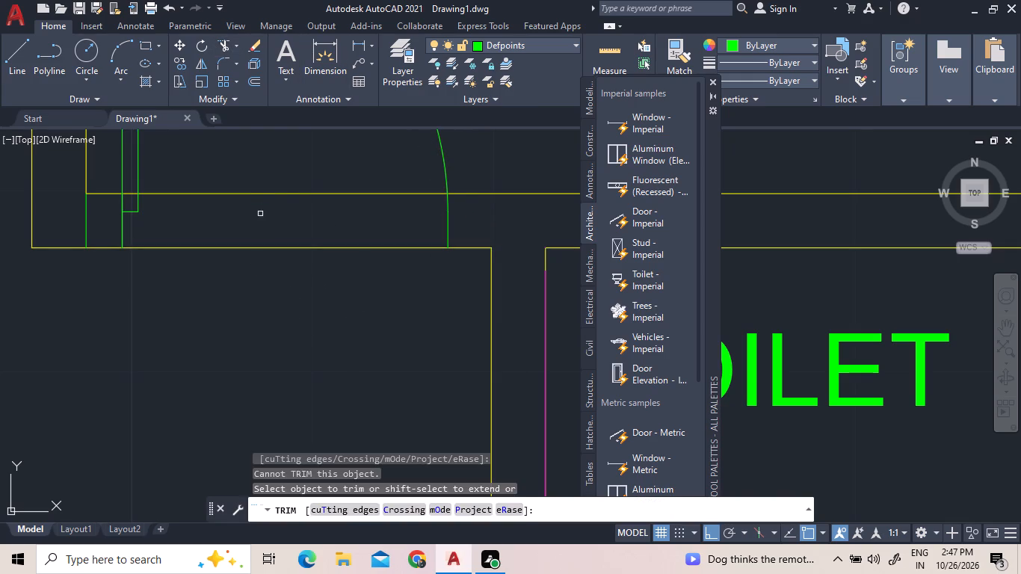
drag(260, 214, 263, 201)
click(257, 164)
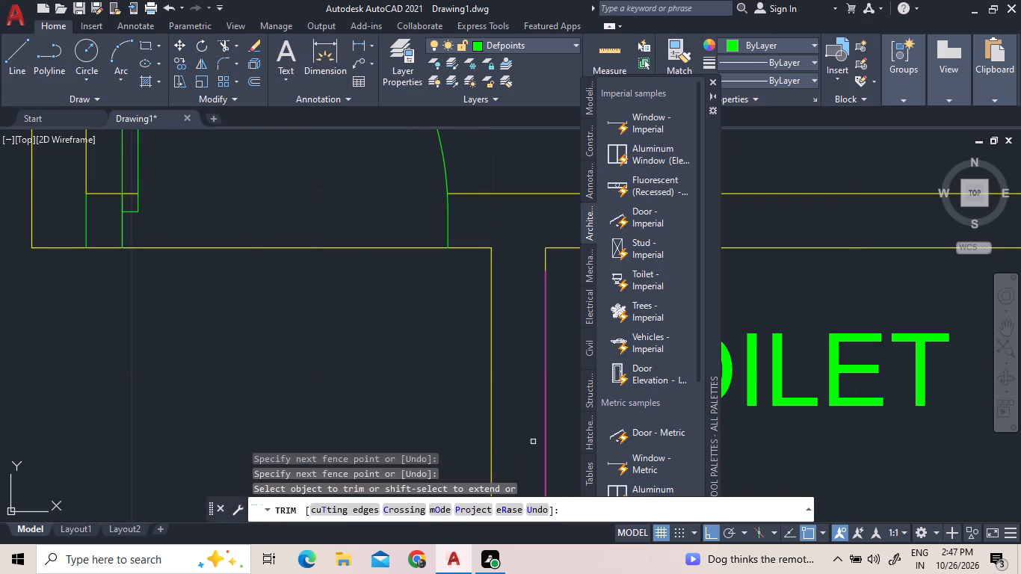
click(134, 194)
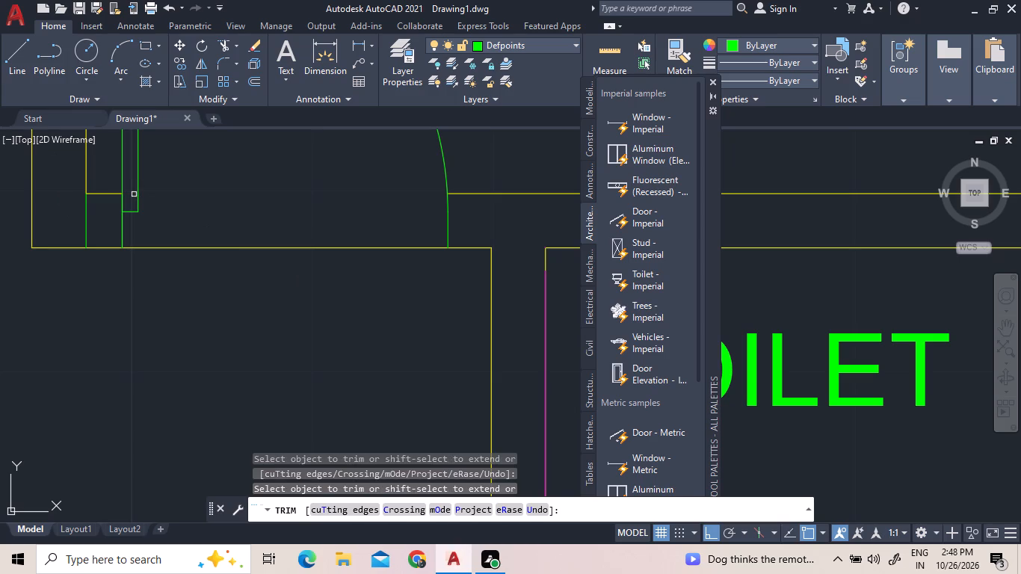
click(173, 251)
click(173, 249)
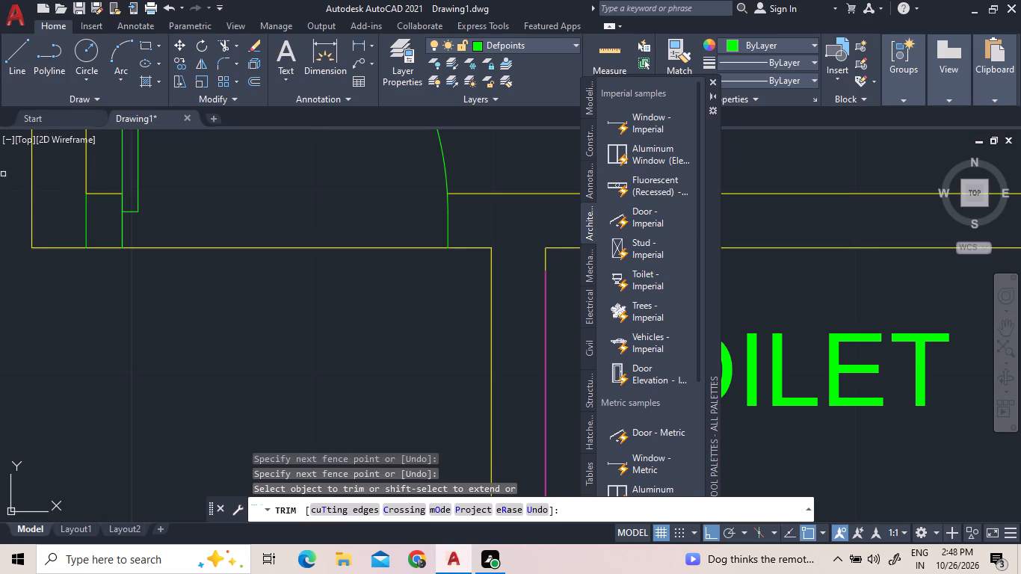
click(89, 211)
click(84, 209)
scroll(210, 382, down, 4)
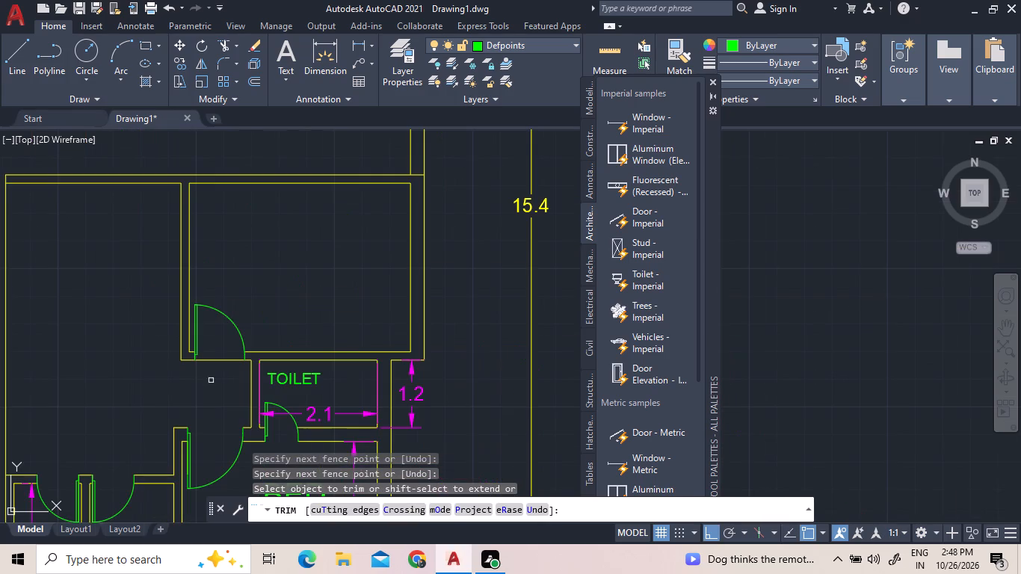
click(218, 362)
right_click(262, 284)
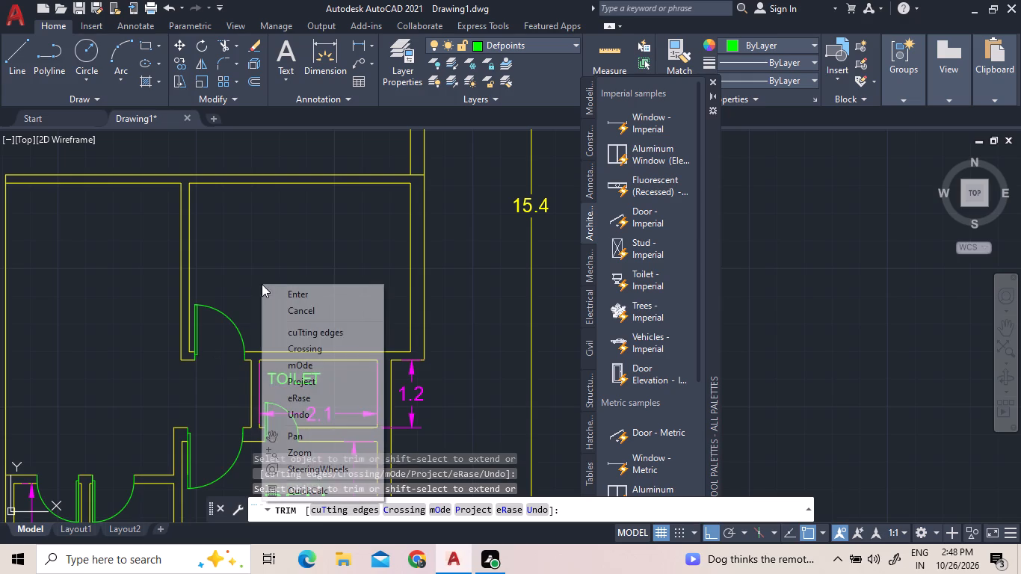
click(268, 290)
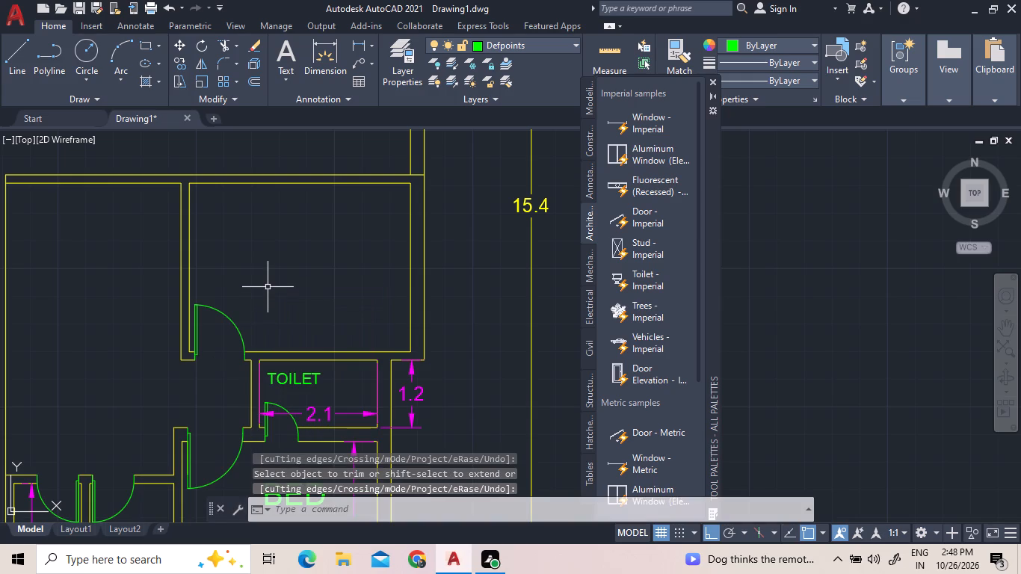
Copy the BED label from the lower bedroom straight up into the room above the toilet.
scroll(273, 285, down, 3)
scroll(268, 283, up, 2)
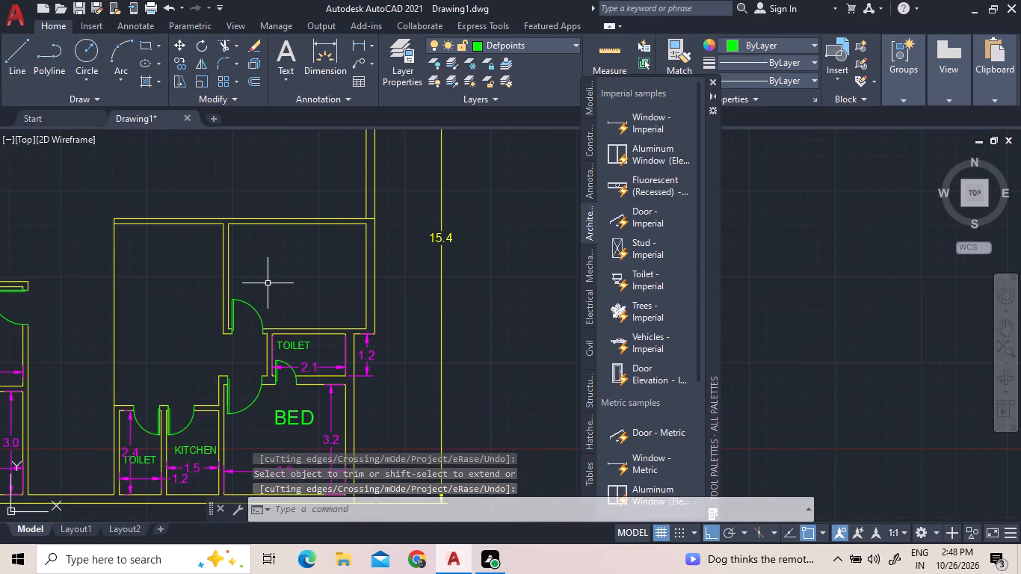
click(308, 415)
right_click(301, 411)
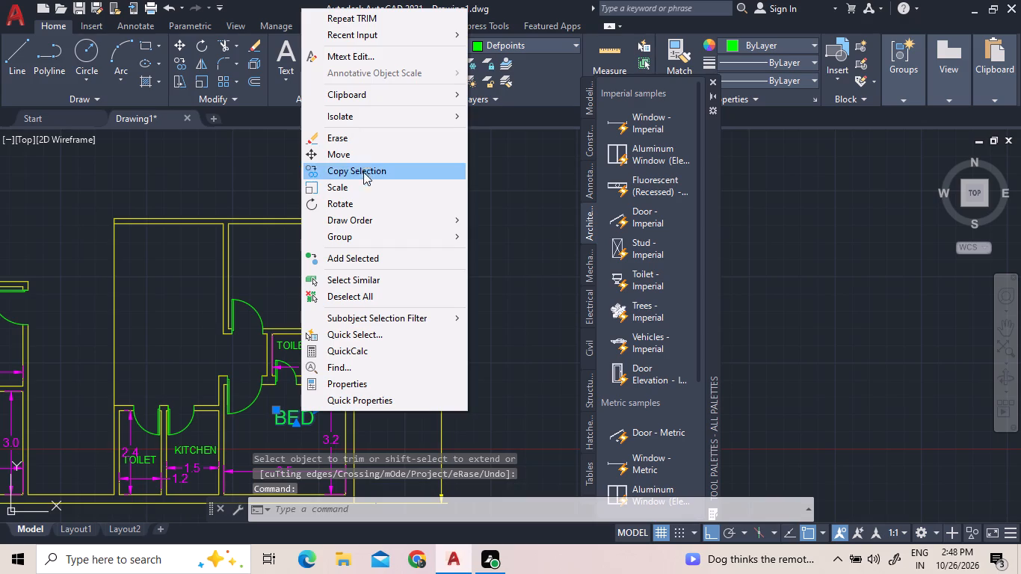
click(361, 173)
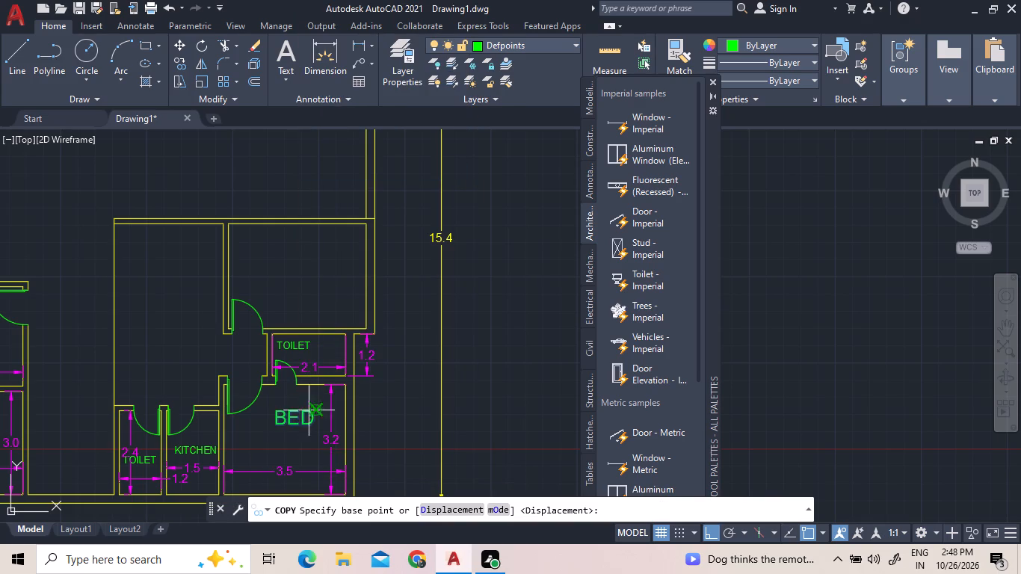
click(291, 425)
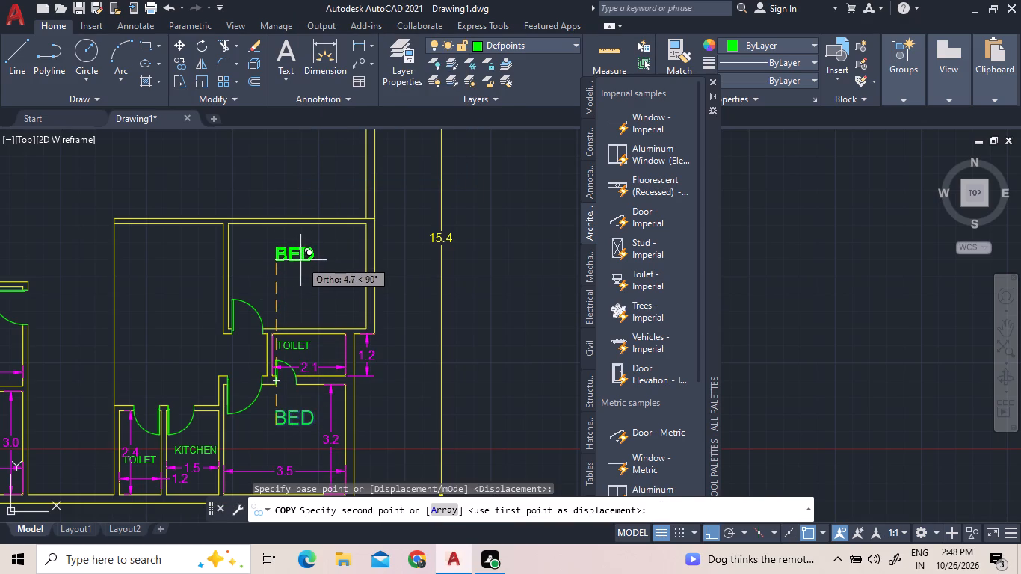
click(300, 254)
right_click(267, 283)
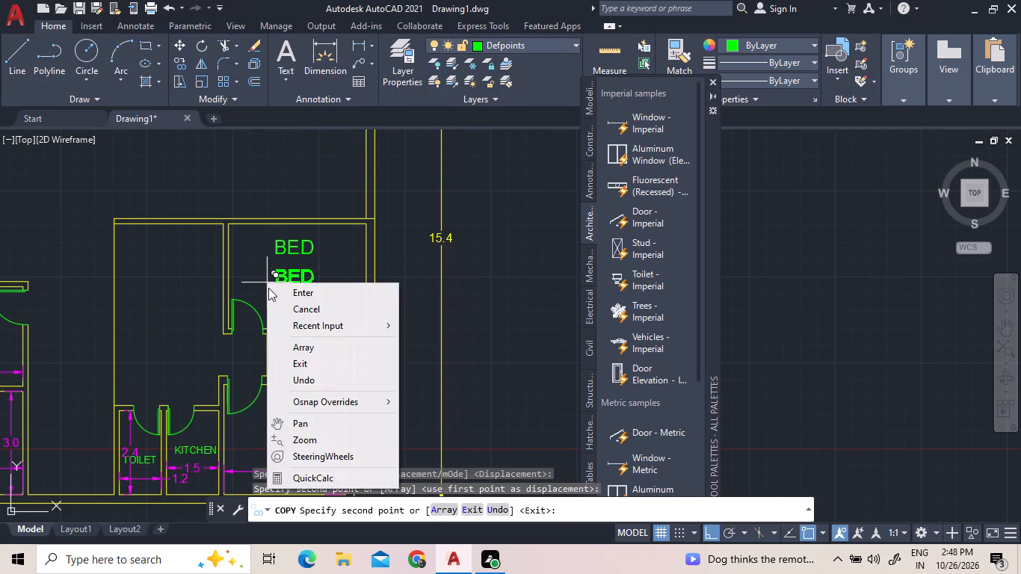
click(274, 294)
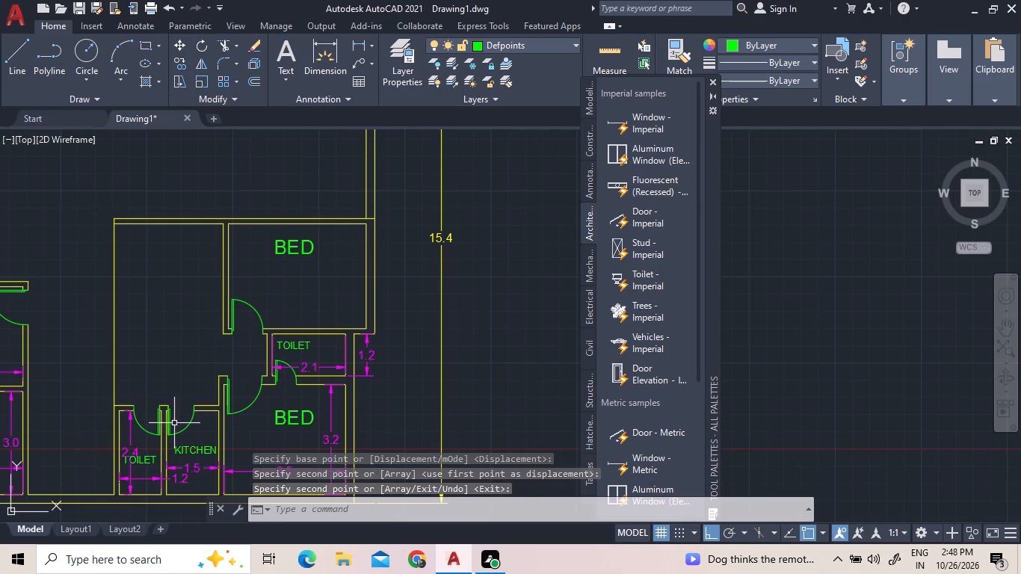
Extend the inner left wall line of the toilet beside the kitchen up to the inner line of the top wall.
click(238, 47)
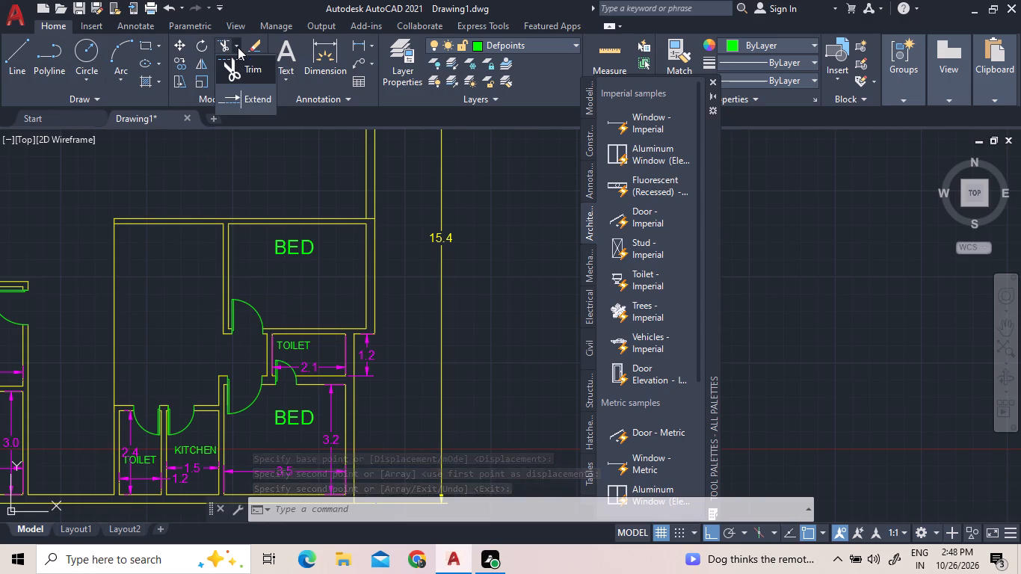
click(254, 96)
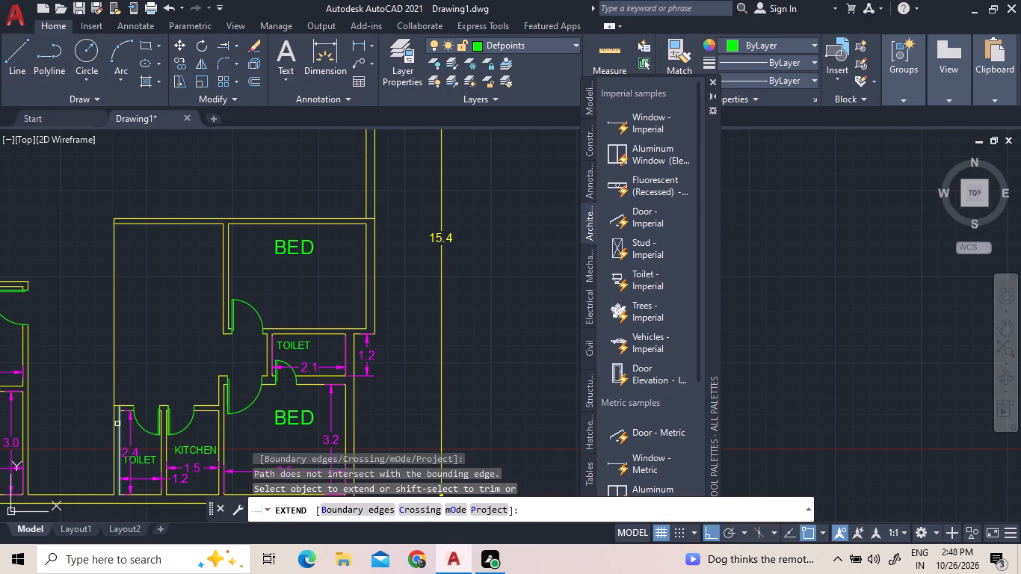
click(120, 424)
click(120, 413)
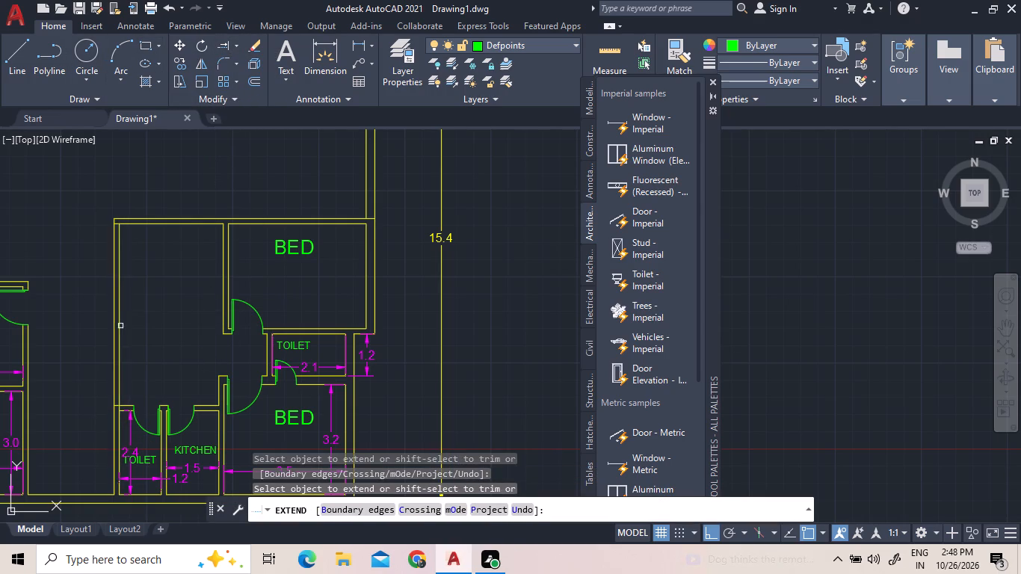
right_click(178, 158)
click(202, 167)
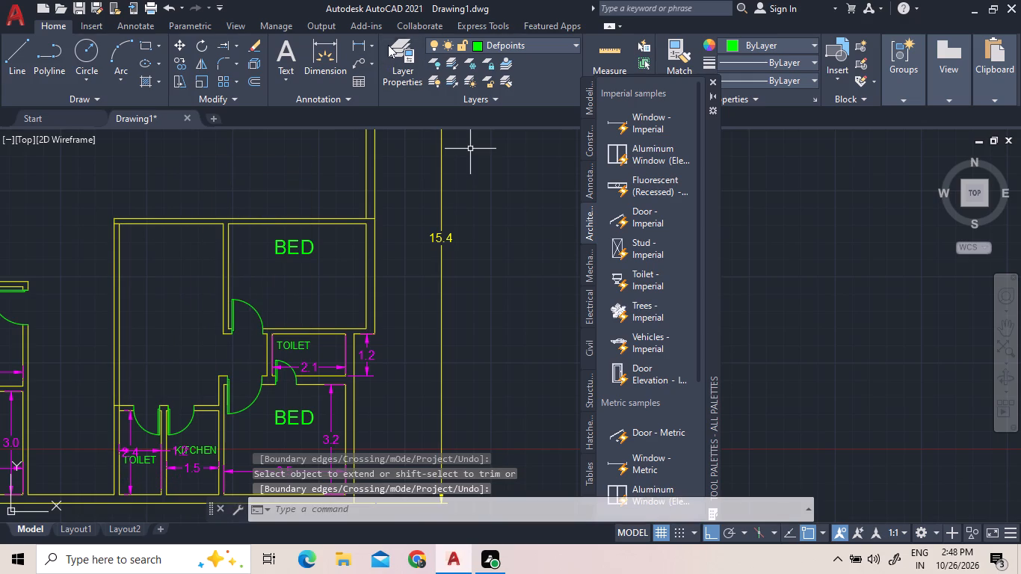
On the DIMENSION layer, add linear dimensions for the inside width and height of the upper bedroom.
click(481, 47)
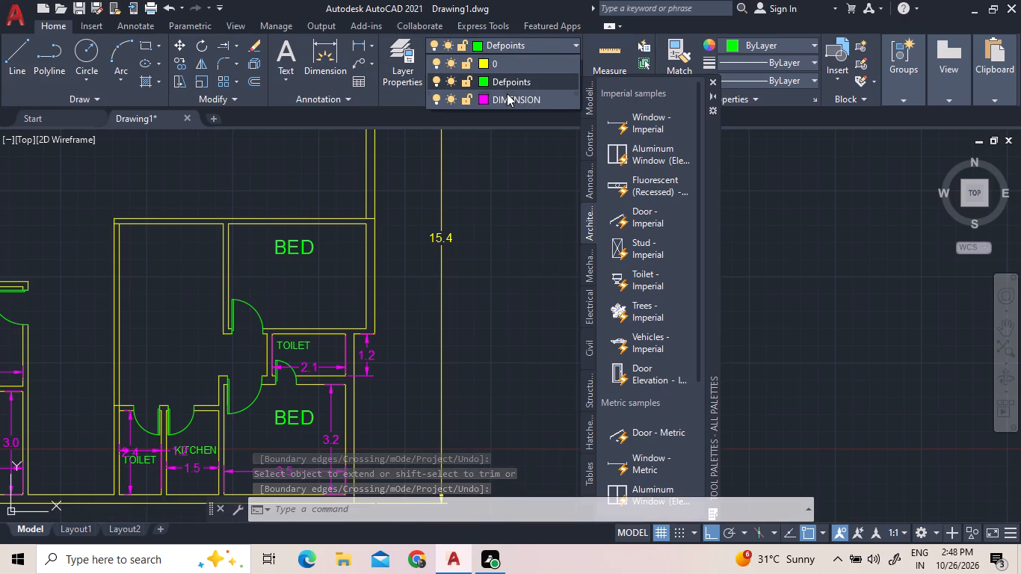
click(507, 93)
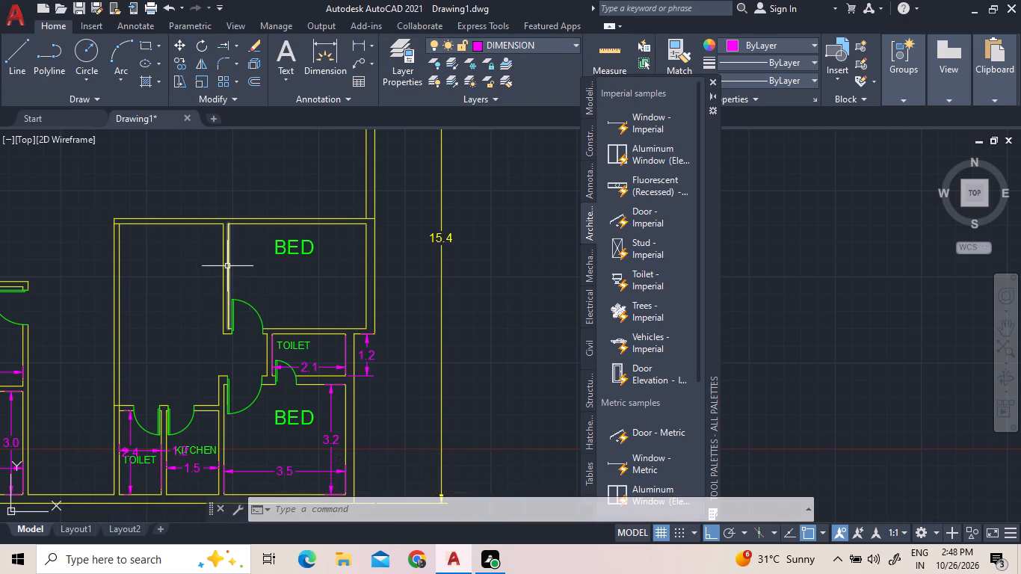
click(353, 44)
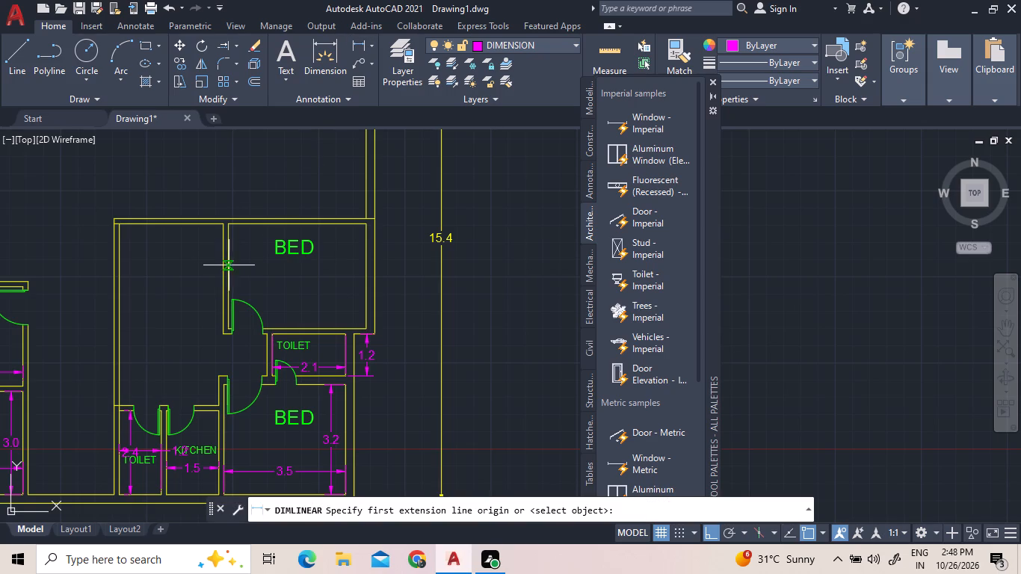
click(225, 275)
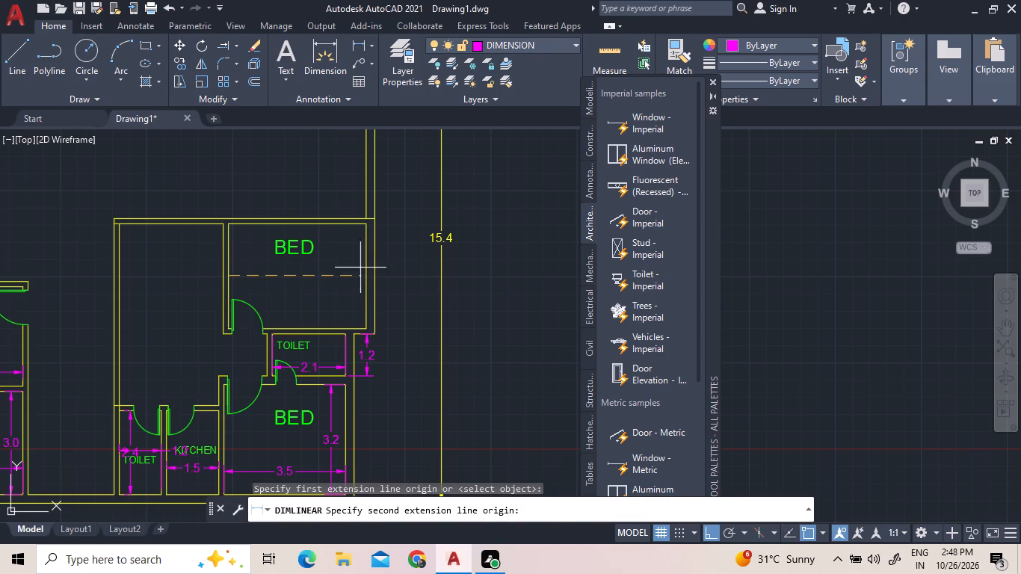
click(369, 274)
click(368, 271)
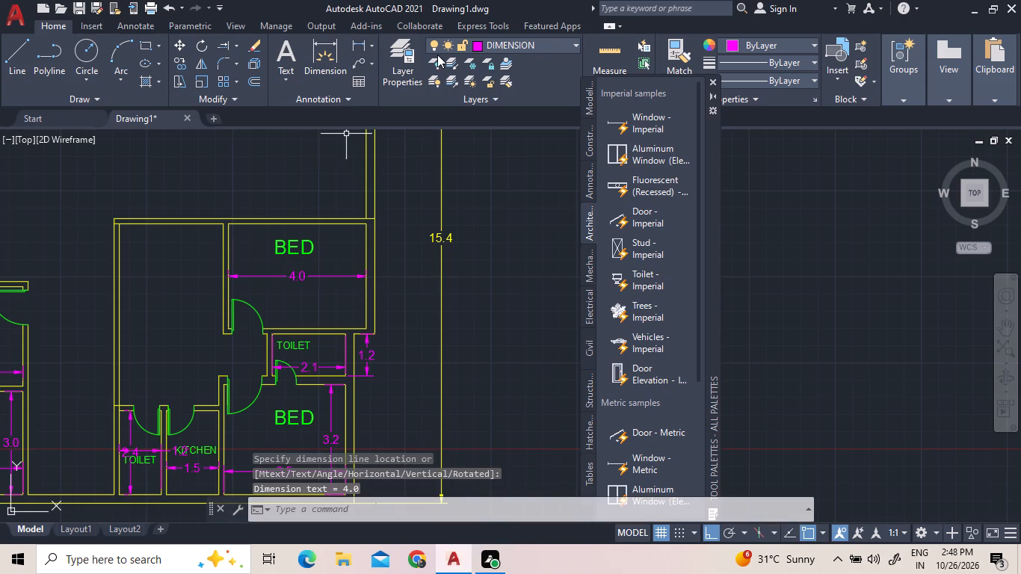
click(360, 45)
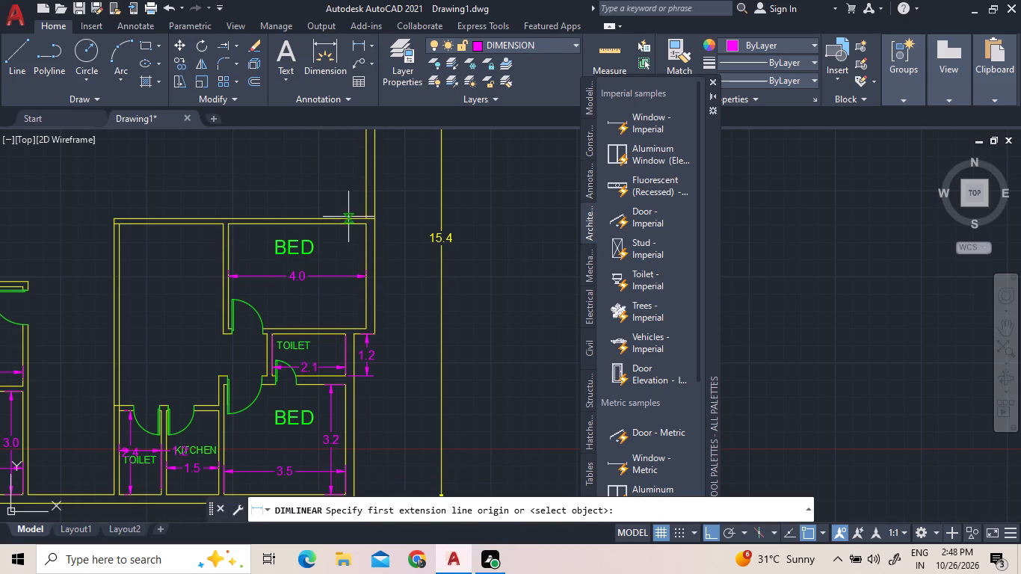
click(352, 223)
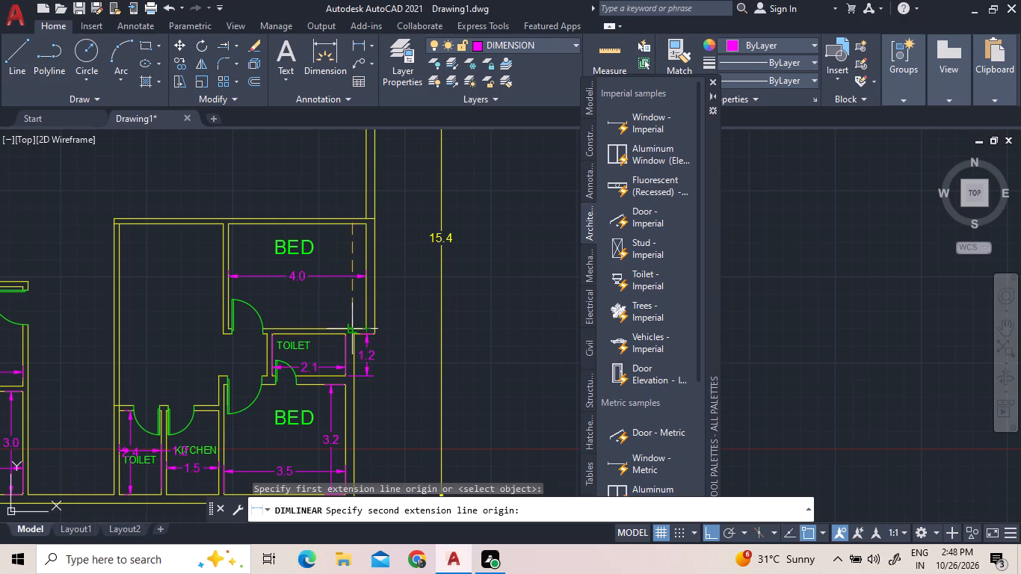
click(349, 328)
click(338, 317)
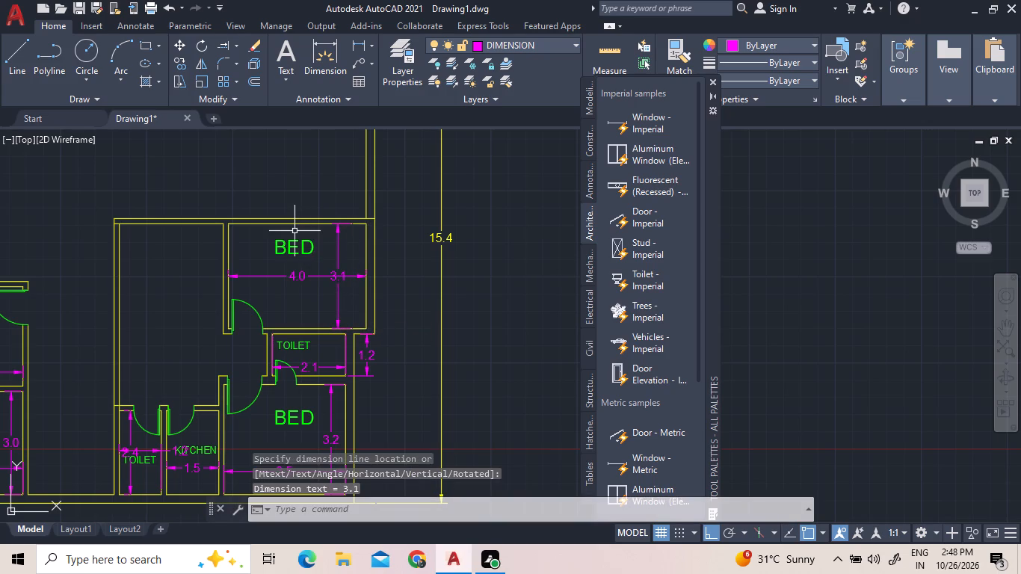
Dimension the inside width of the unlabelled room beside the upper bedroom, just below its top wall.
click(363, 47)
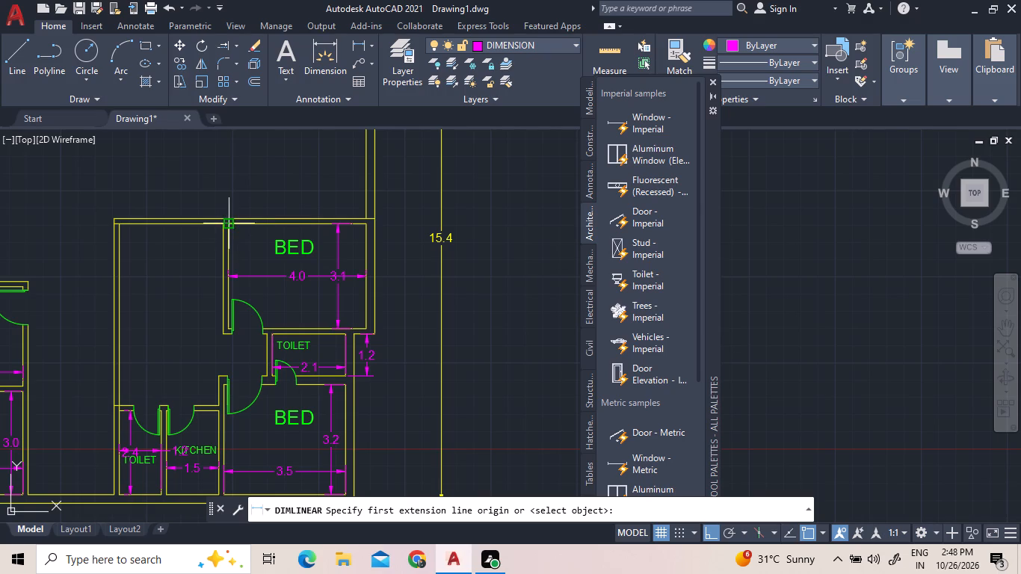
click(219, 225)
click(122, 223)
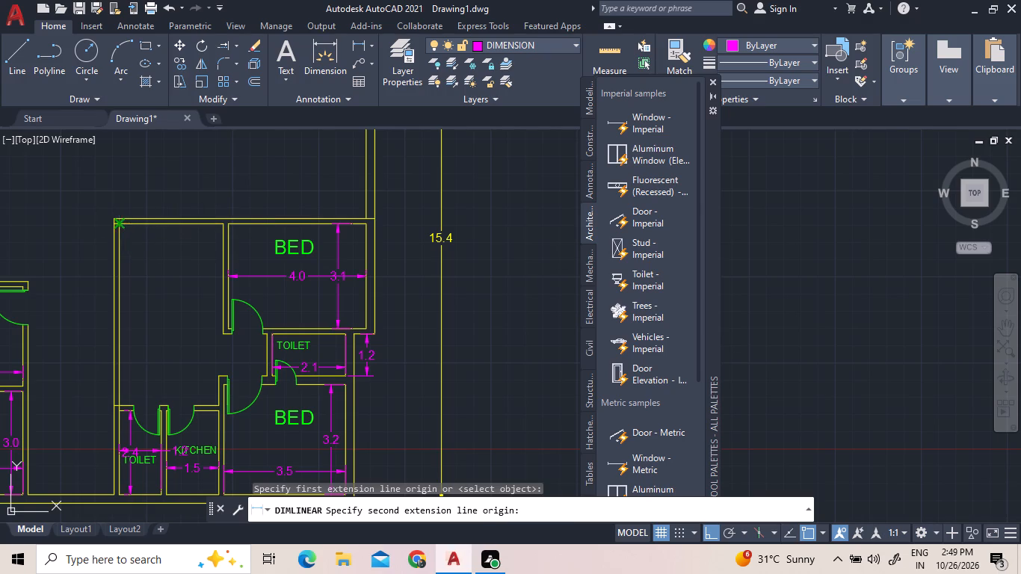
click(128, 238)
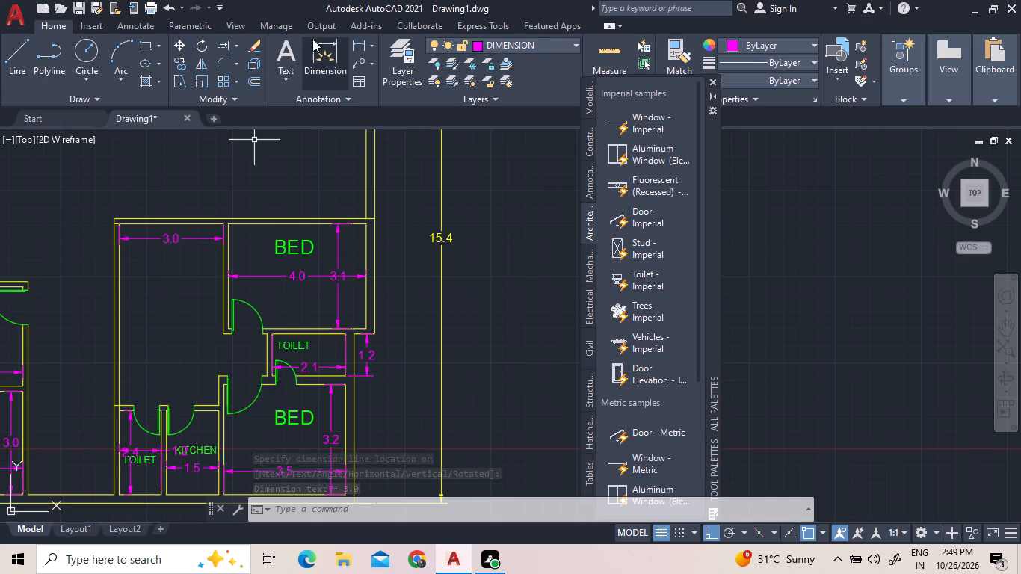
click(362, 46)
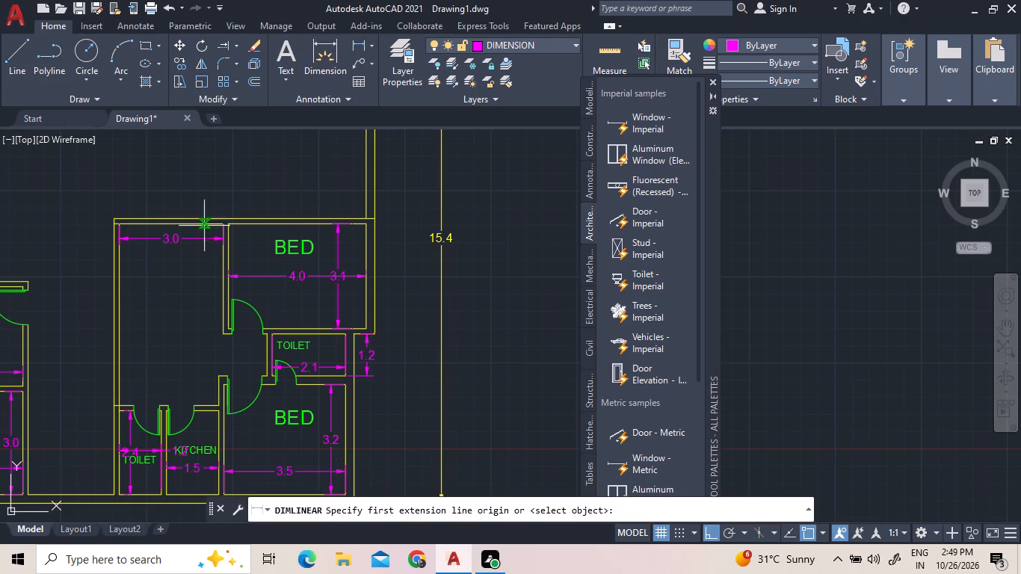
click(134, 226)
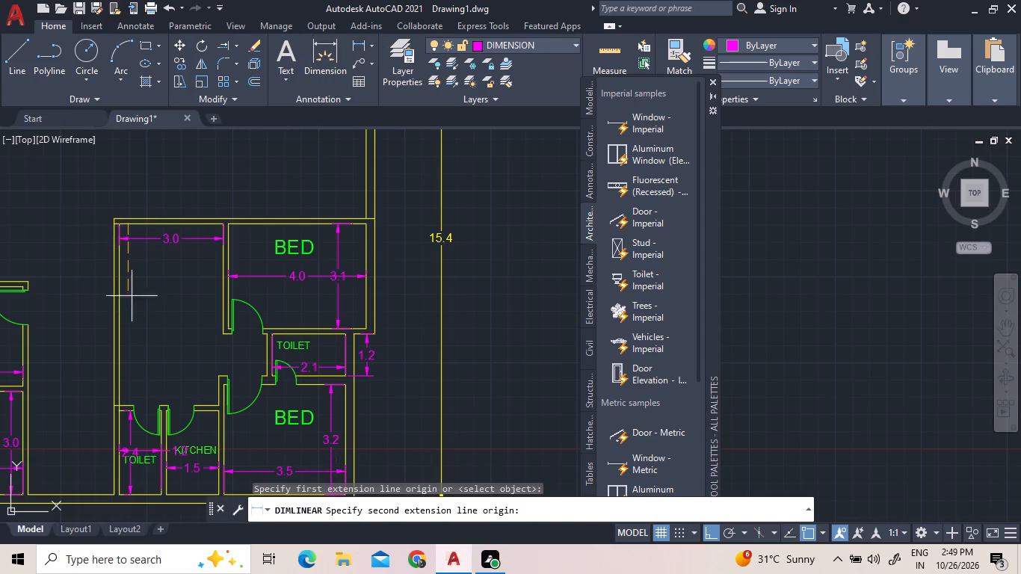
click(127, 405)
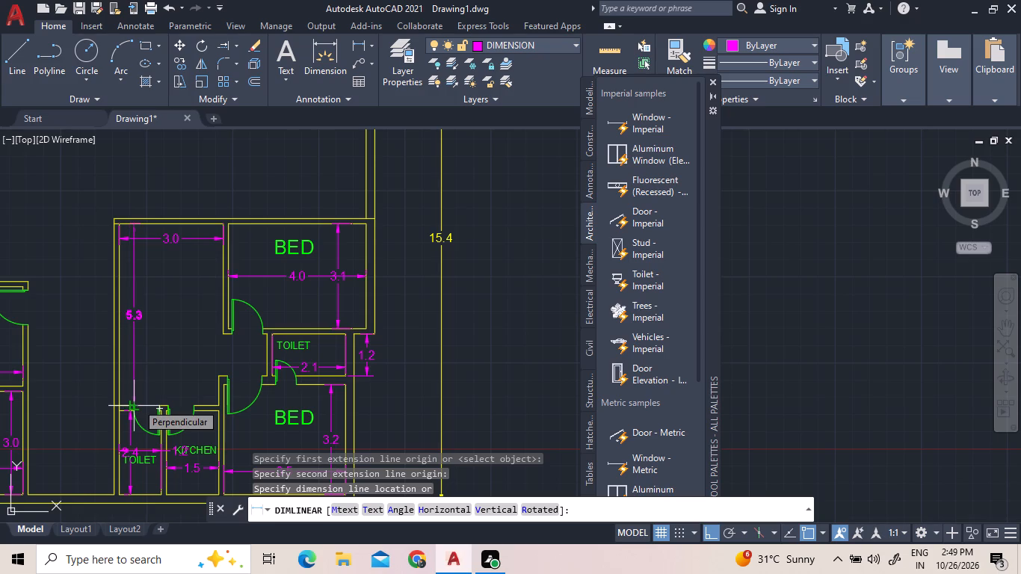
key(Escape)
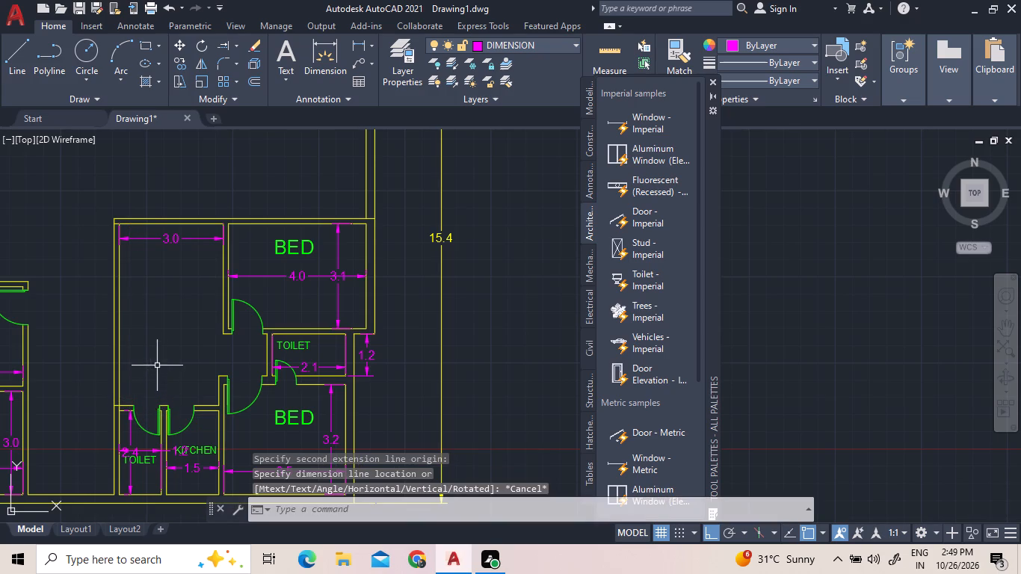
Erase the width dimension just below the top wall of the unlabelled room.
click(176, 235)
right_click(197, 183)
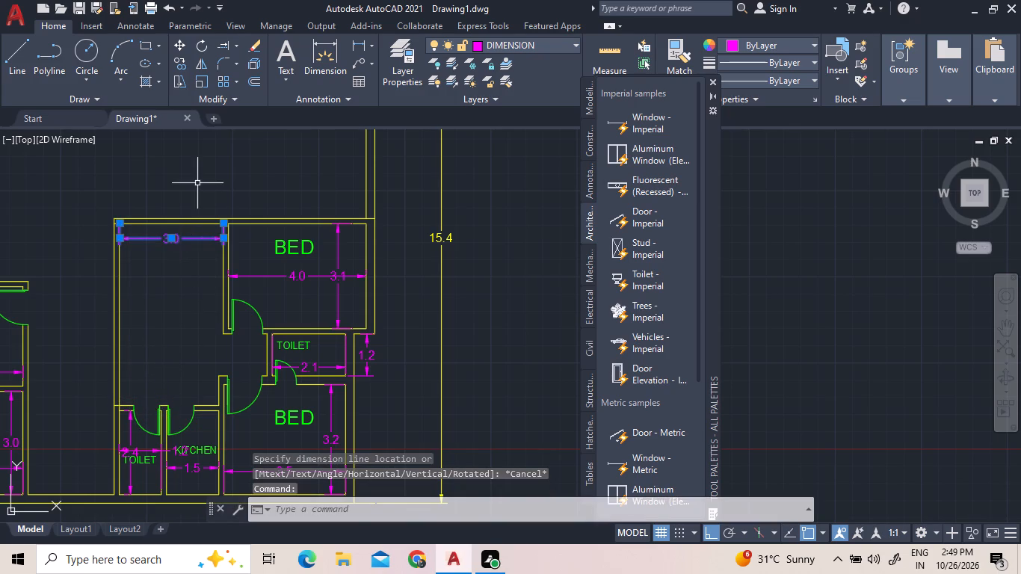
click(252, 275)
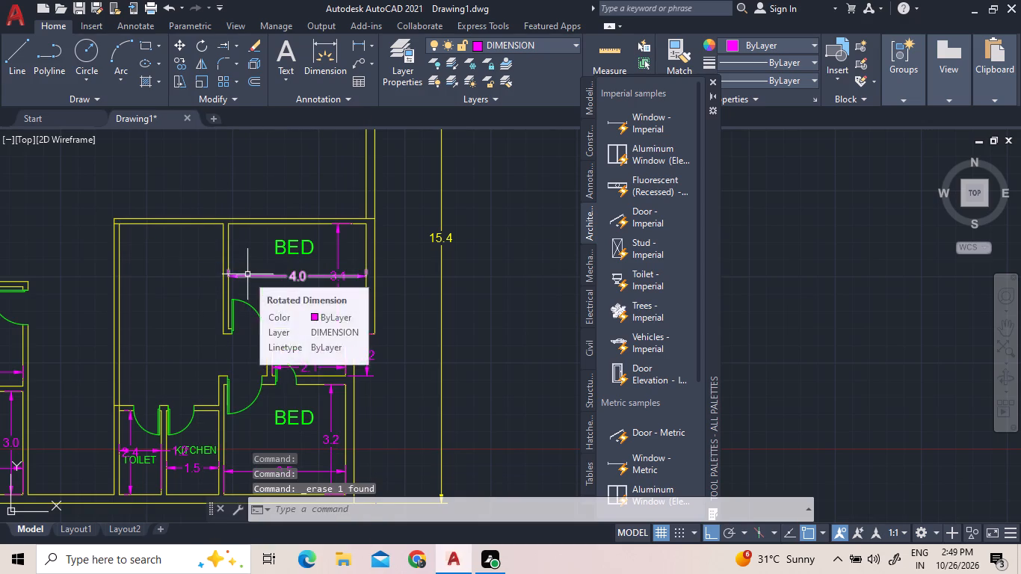
Dimension the unlabelled room's inside width level with the lower end of the upper bedroom's partition wall.
click(352, 42)
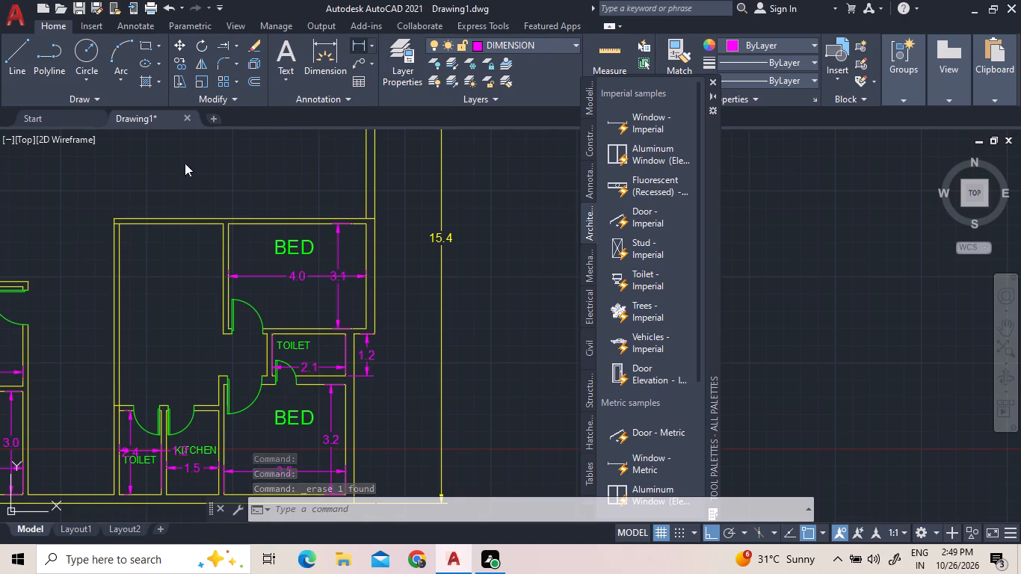
scroll(226, 346, up, 2)
click(222, 324)
scroll(200, 339, down, 4)
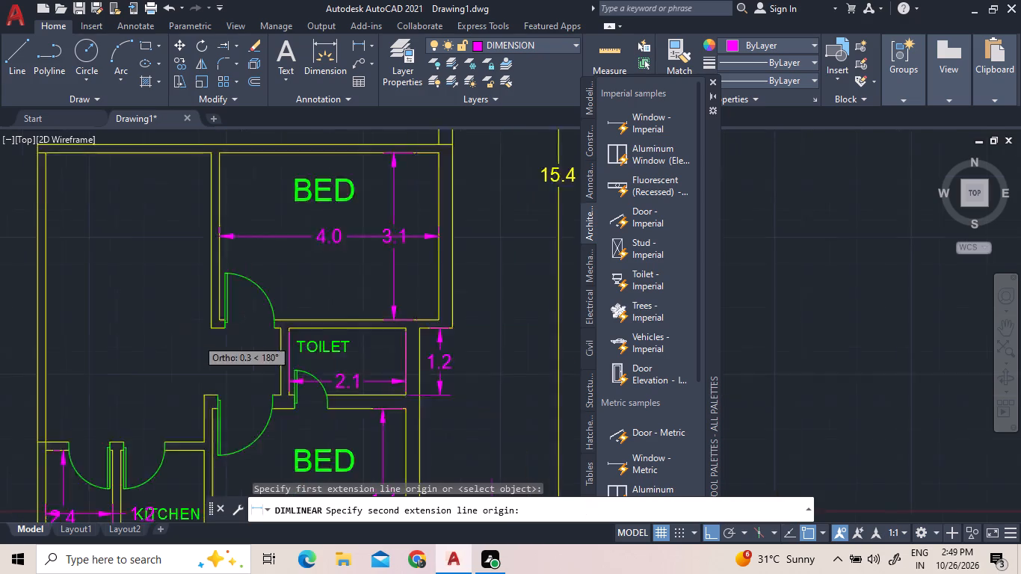
scroll(173, 349, up, 3)
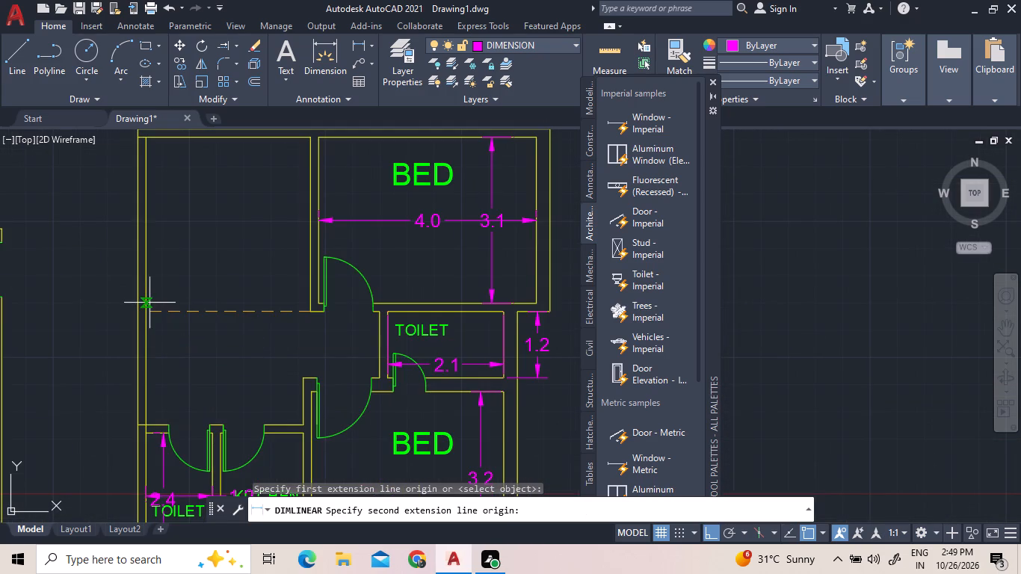
click(148, 312)
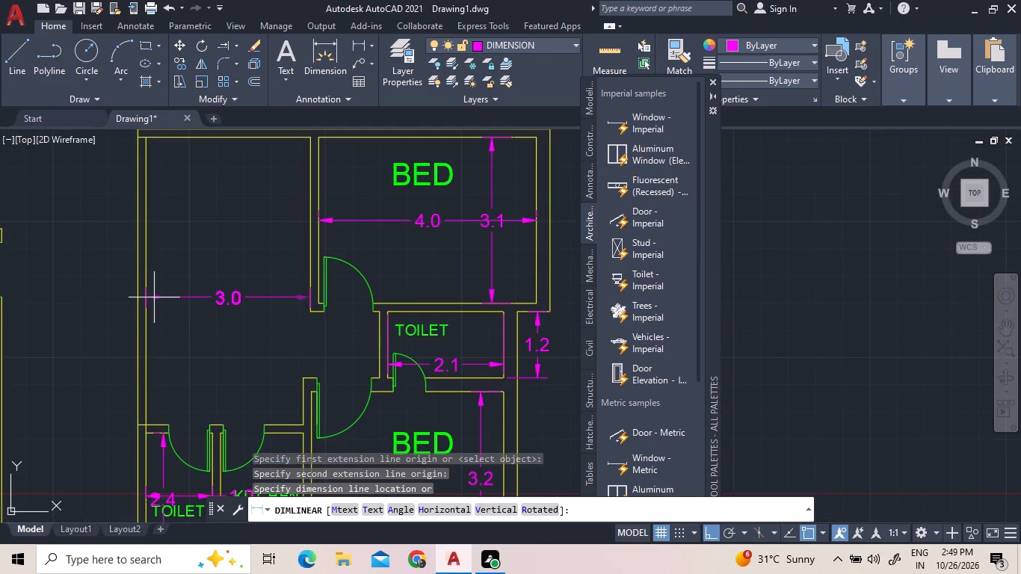
click(154, 297)
Trim the short wall-line overlap at the top-left corner of the unlabelled room.
scroll(244, 351, down, 1)
scroll(229, 184, up, 1)
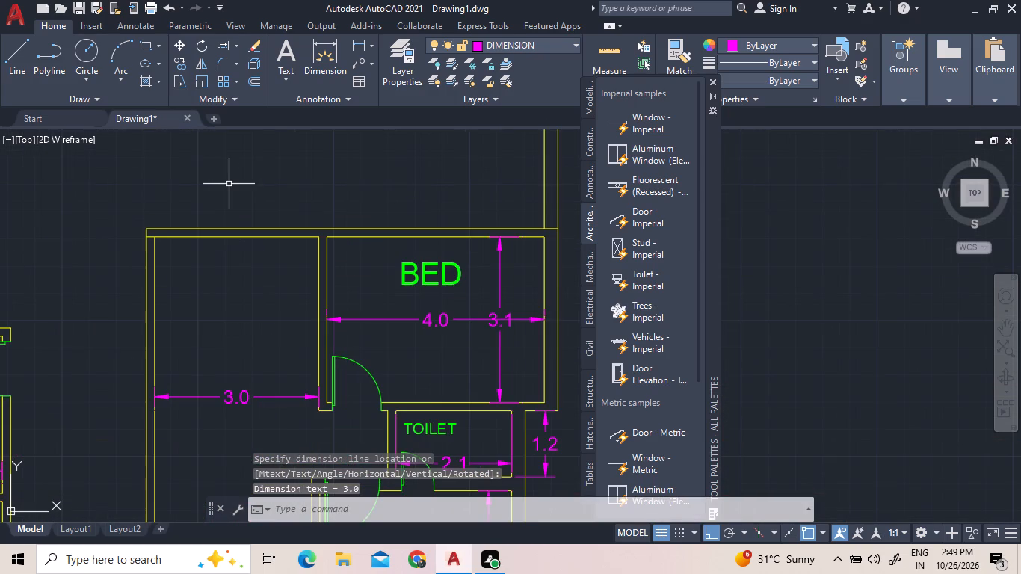
click(235, 51)
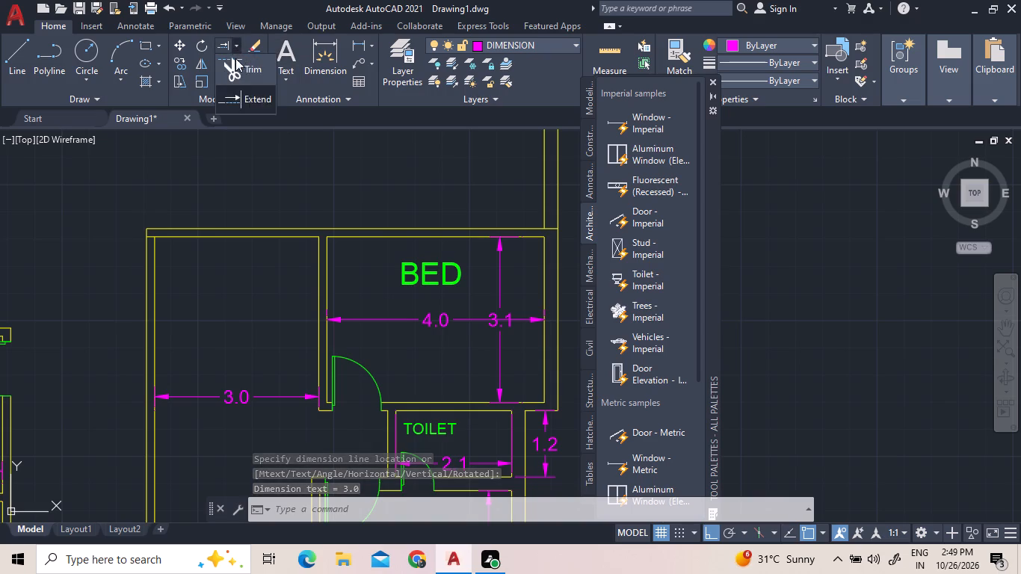
click(235, 75)
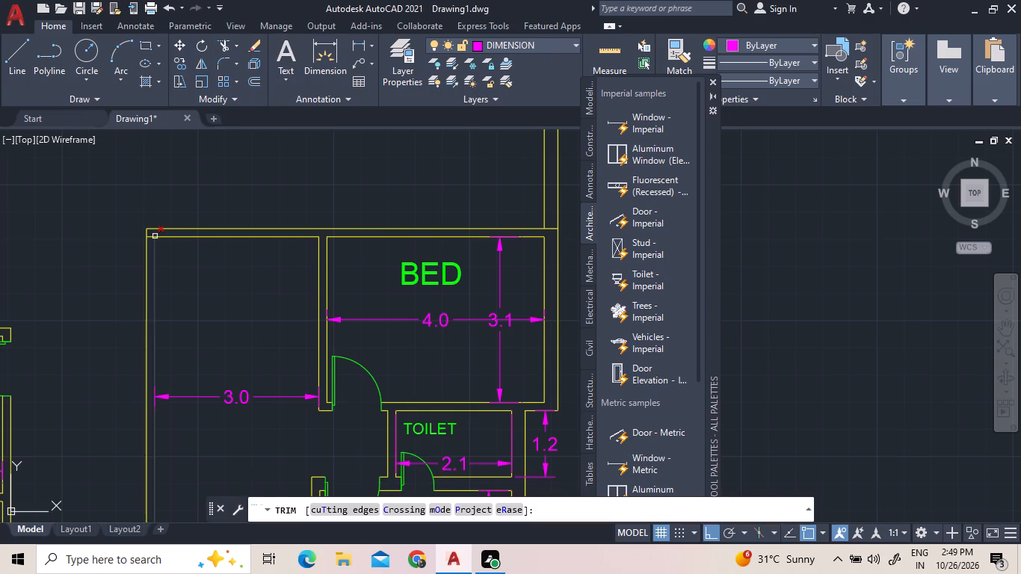
click(152, 235)
right_click(171, 199)
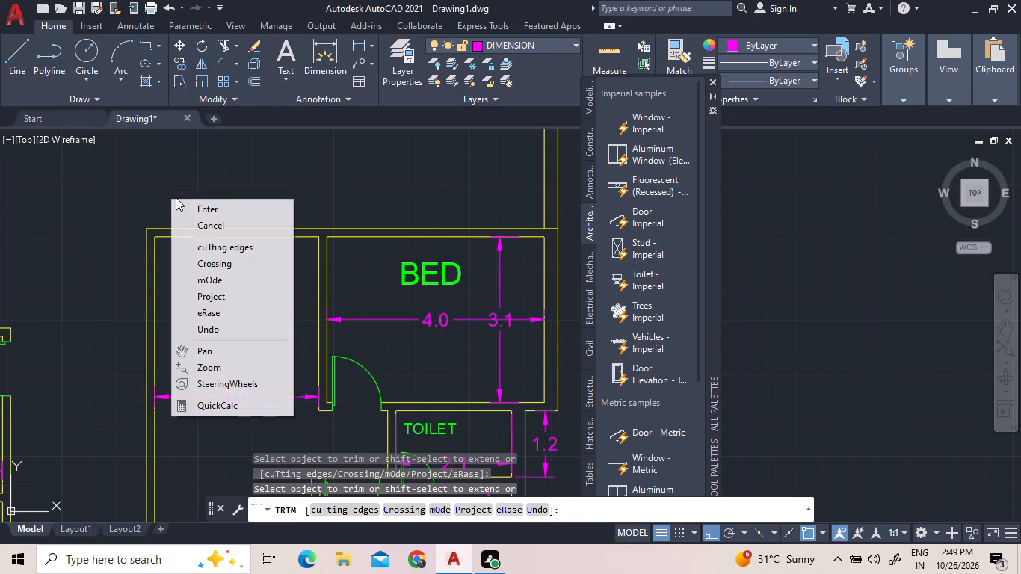
click(190, 209)
On the Defpoints layer, draw a short line across the left wall from the room's inner top-left corner to the outer wall line.
click(24, 67)
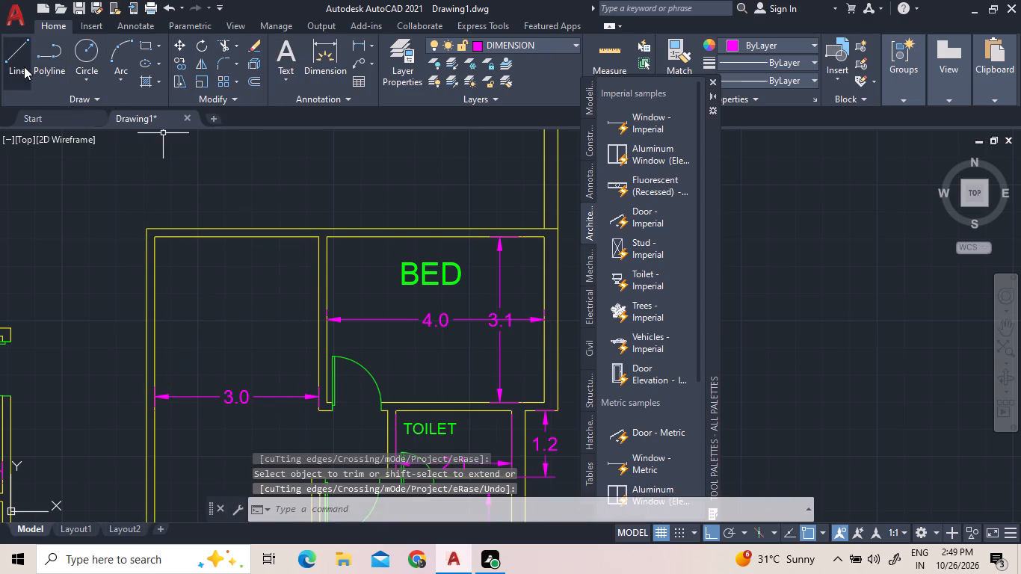
click(563, 42)
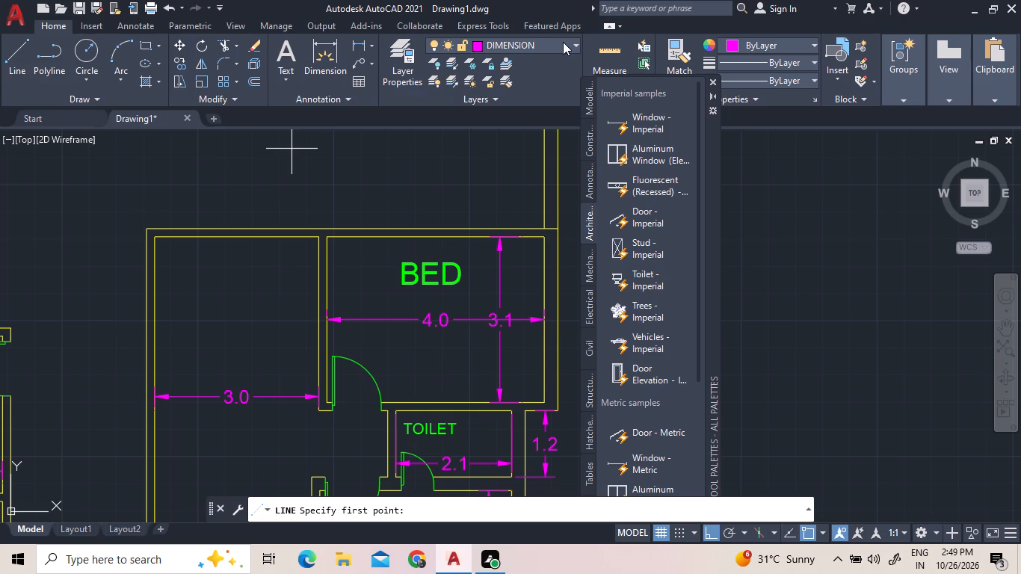
click(544, 81)
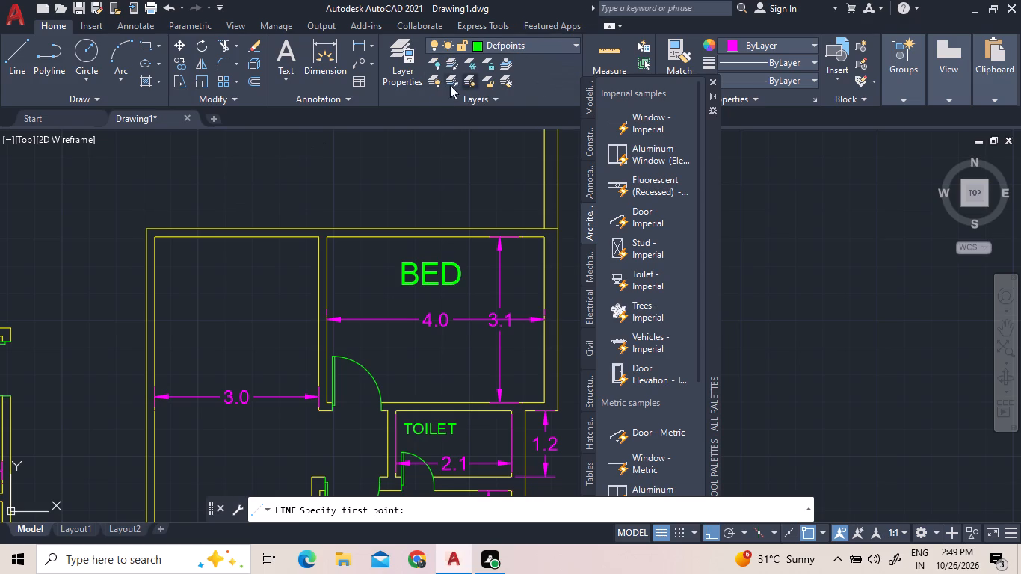
click(28, 71)
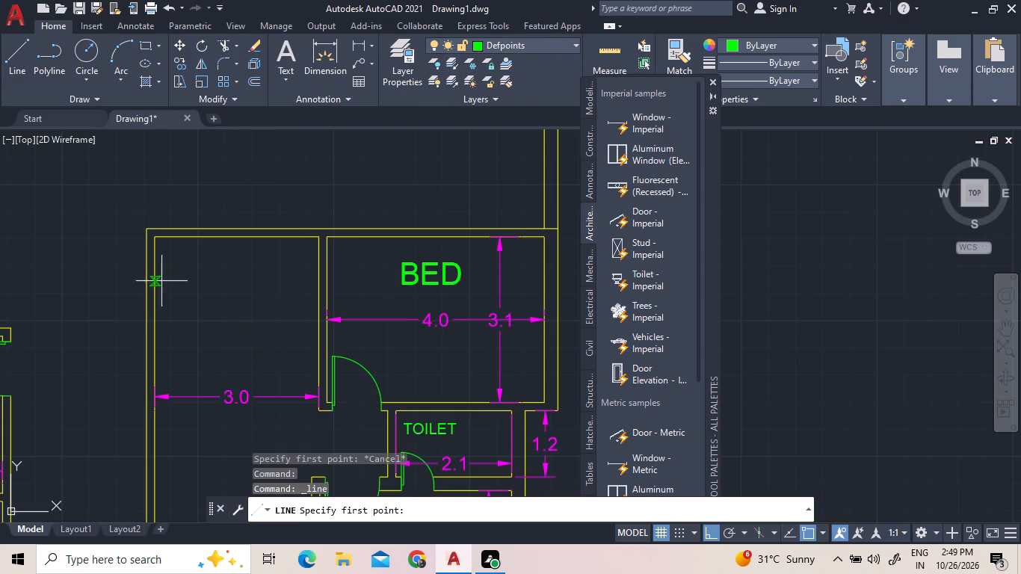
scroll(174, 253, up, 1)
scroll(123, 212, up, 2)
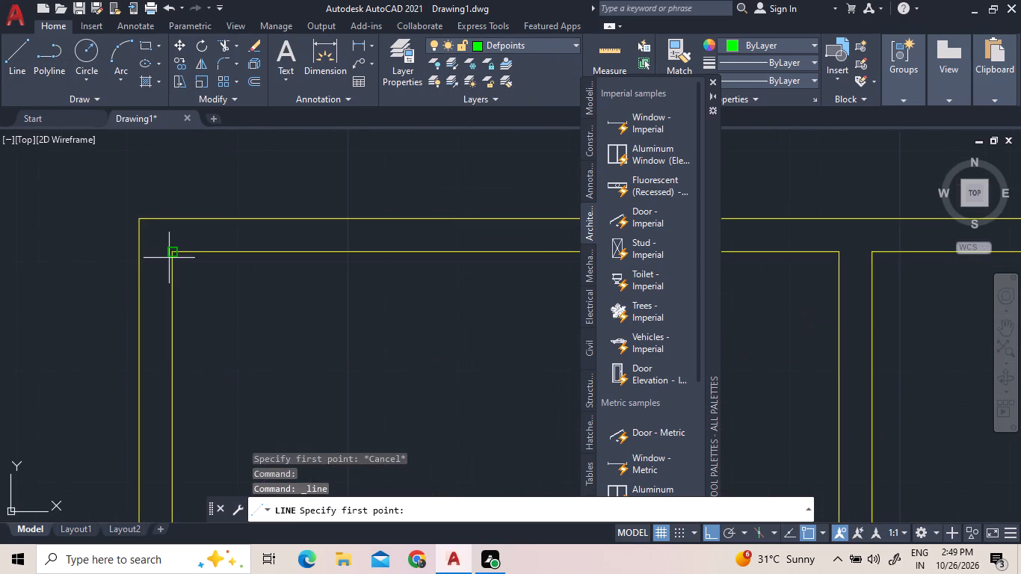
click(173, 254)
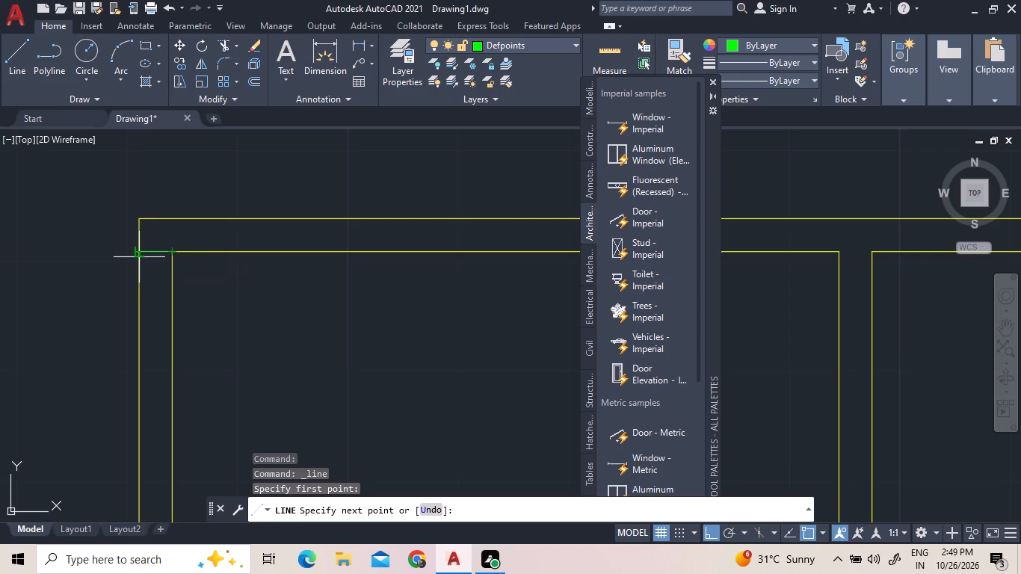
click(138, 257)
right_click(155, 224)
click(166, 227)
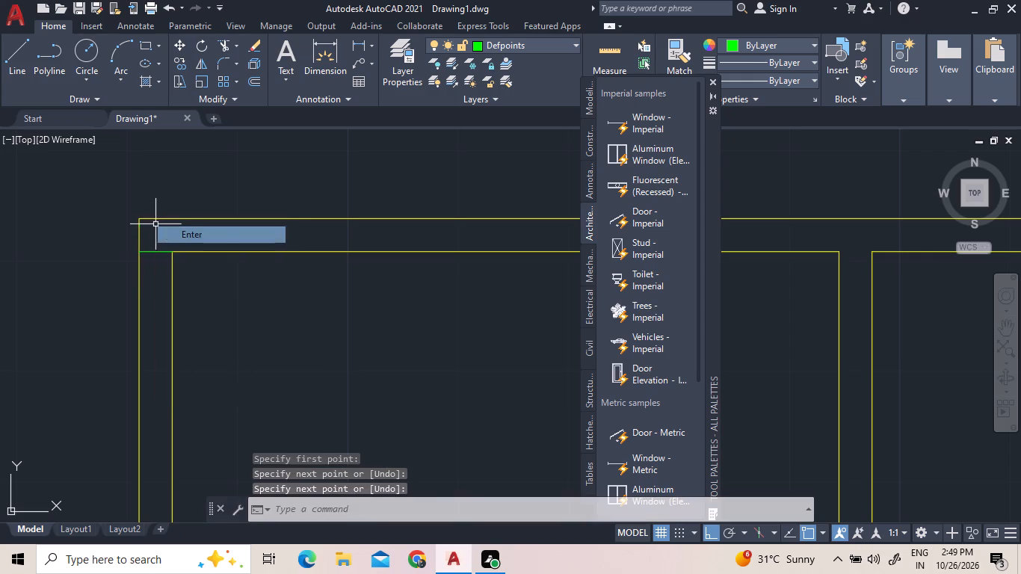
Offset the short line across the left wall downward by 0.1 to mark the upper side of the door opening.
scroll(166, 227, down, 1)
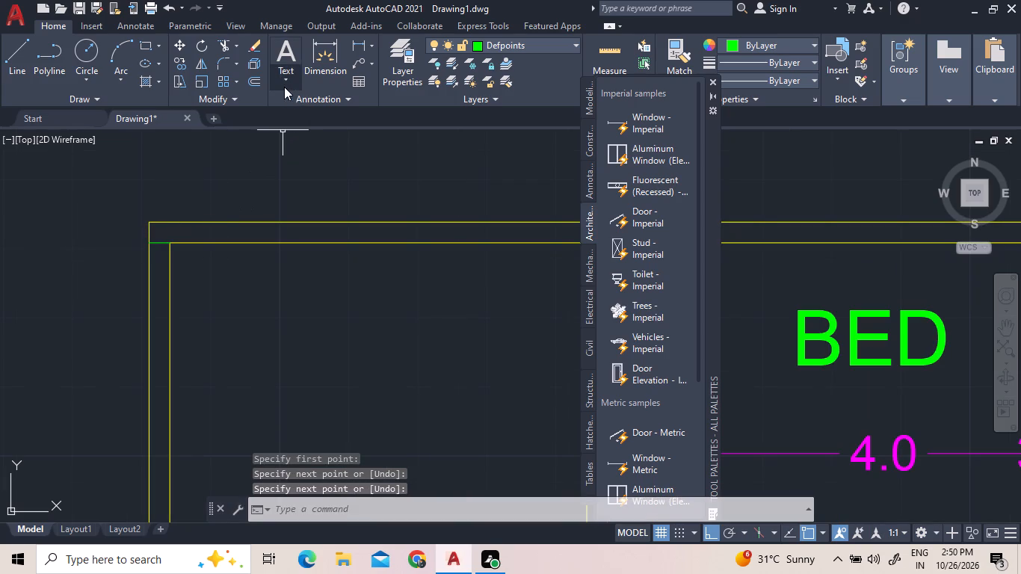
click(259, 82)
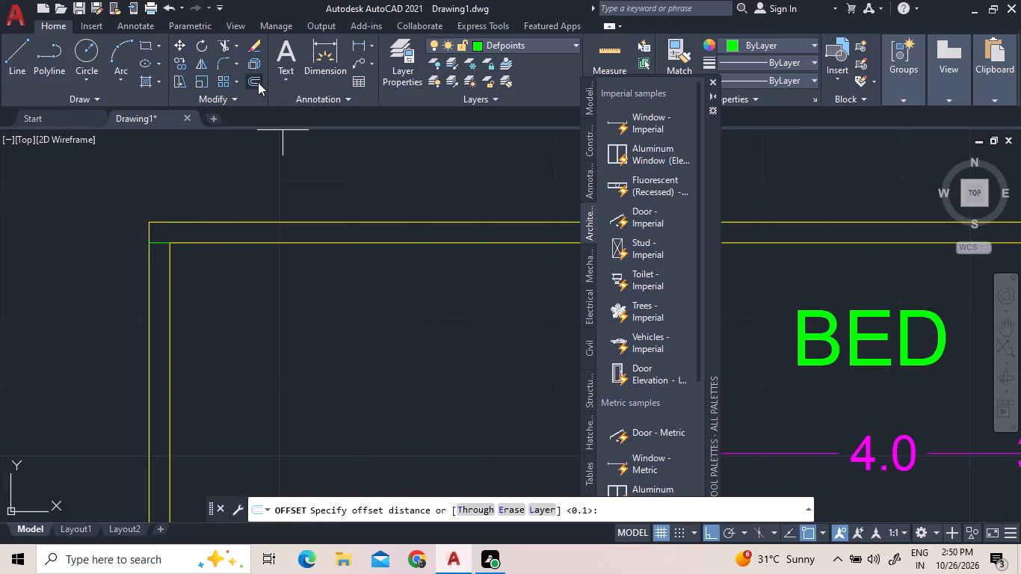
key(Return)
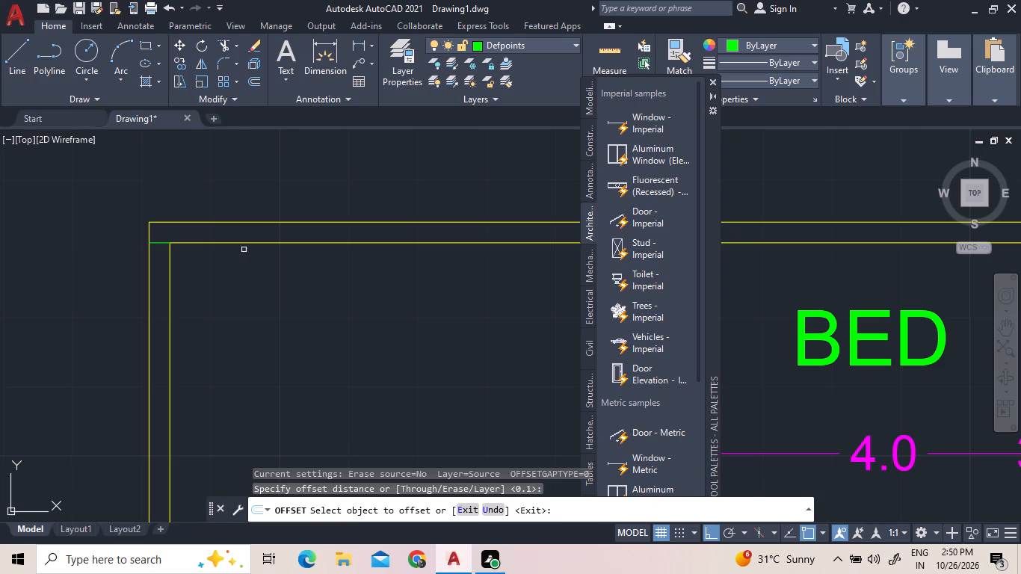
click(164, 241)
click(163, 270)
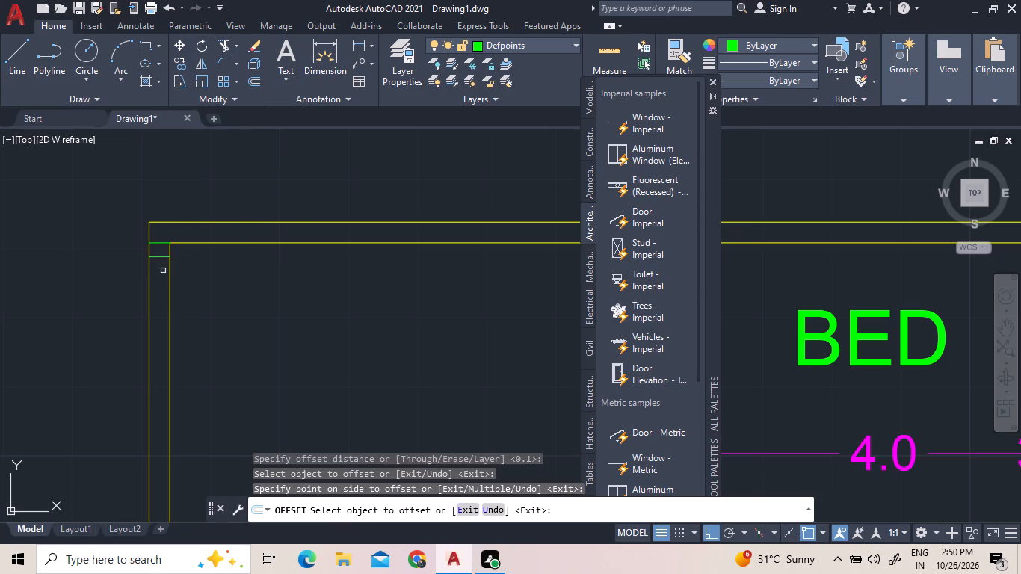
right_click(181, 193)
click(211, 206)
Insert a Door - Metric block inside the unlabelled room near its top-left corner.
right_click(218, 217)
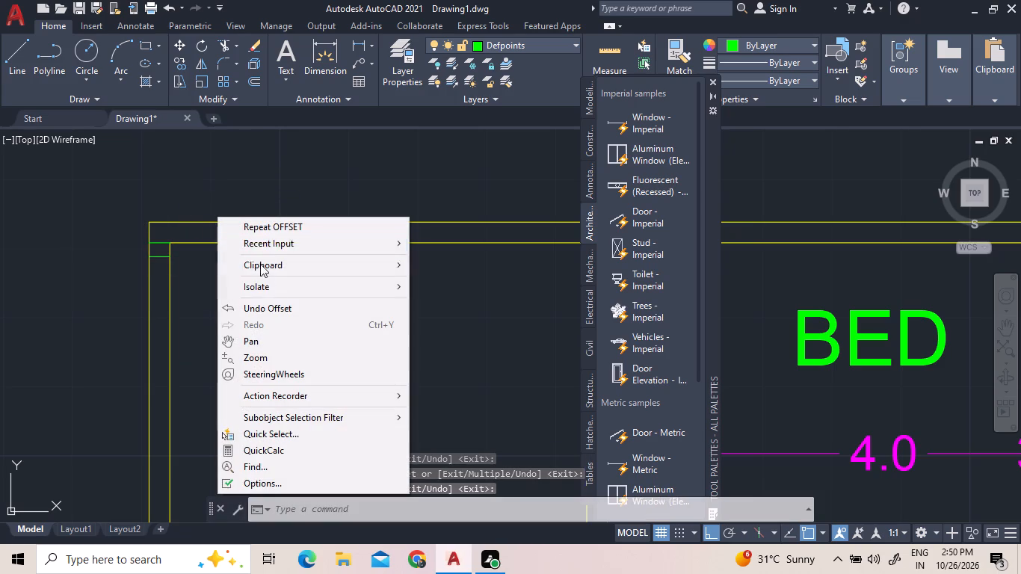
click(275, 240)
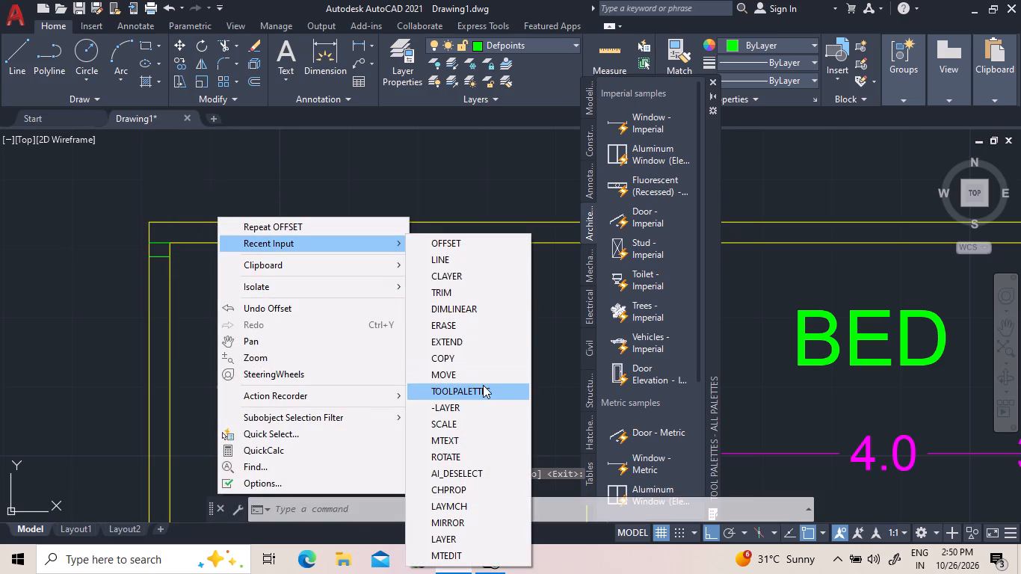
click(483, 385)
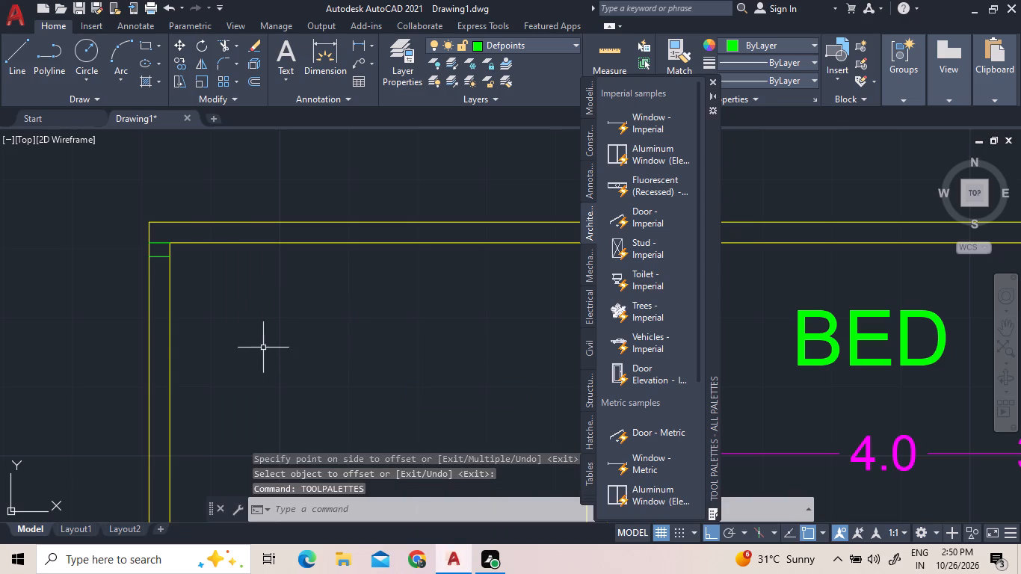
drag(640, 428, 234, 301)
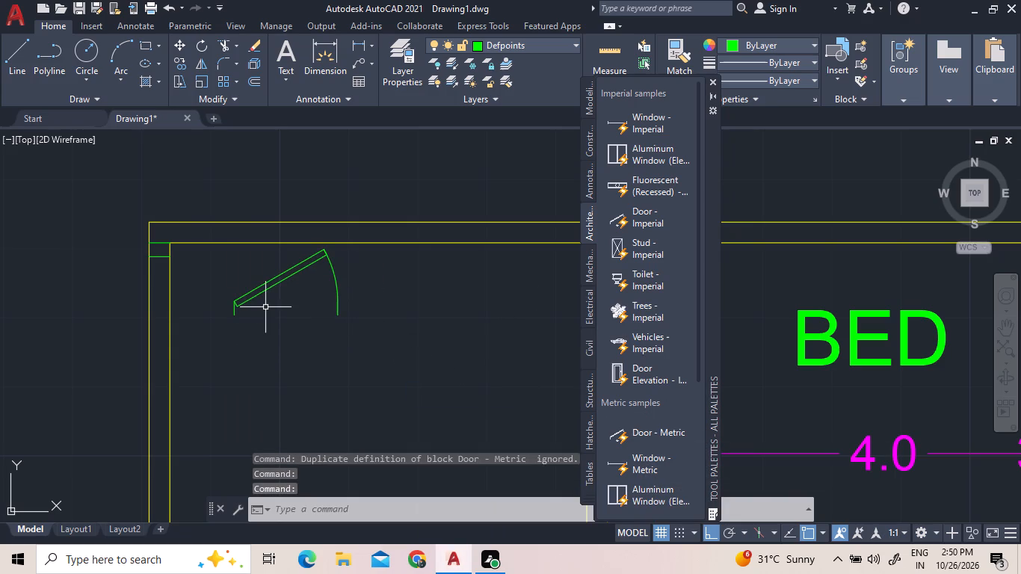
Set the new door block's opening angle so its leaf stands perpendicular to the opening.
right_click(262, 291)
click(262, 291)
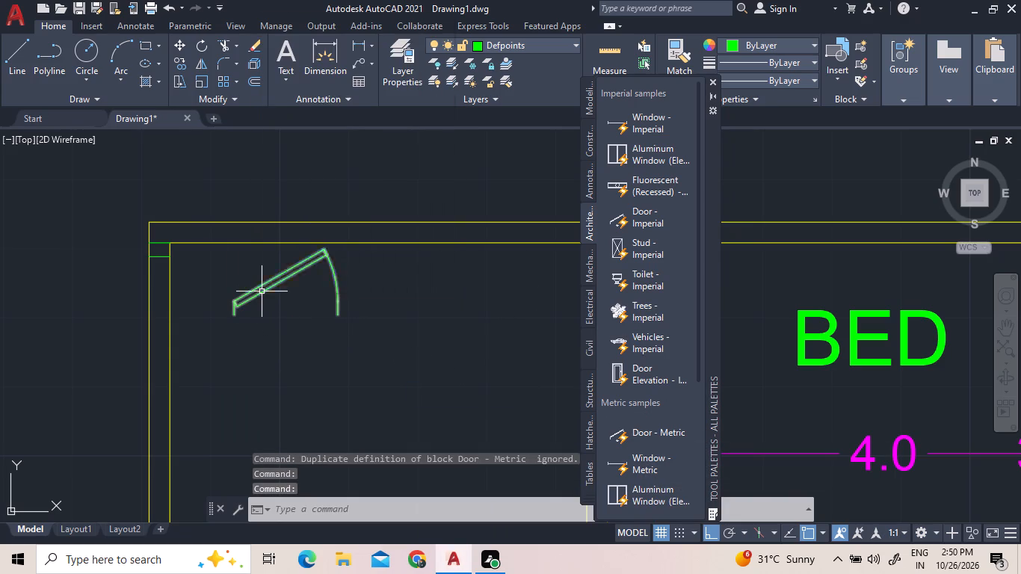
click(218, 256)
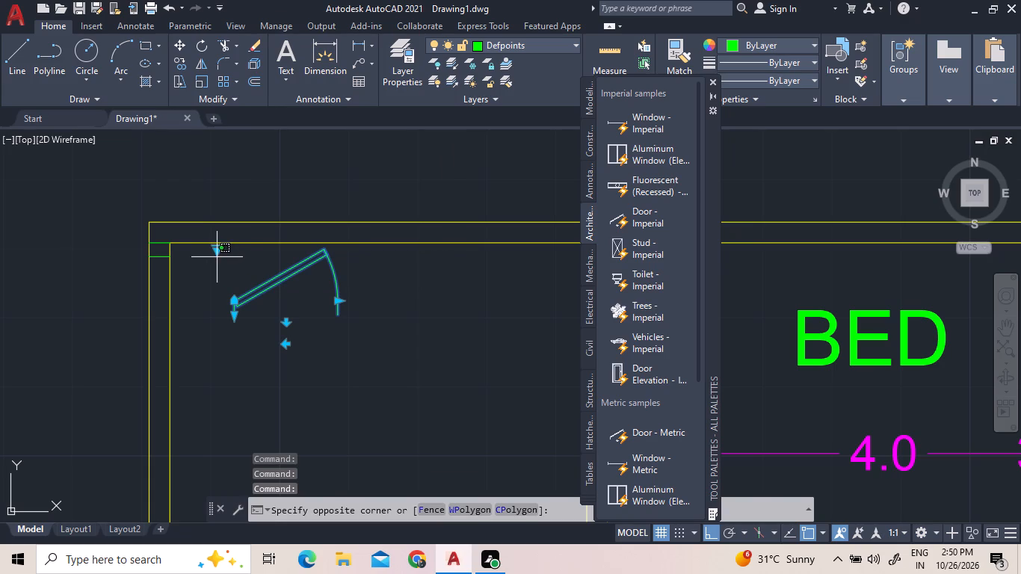
click(217, 250)
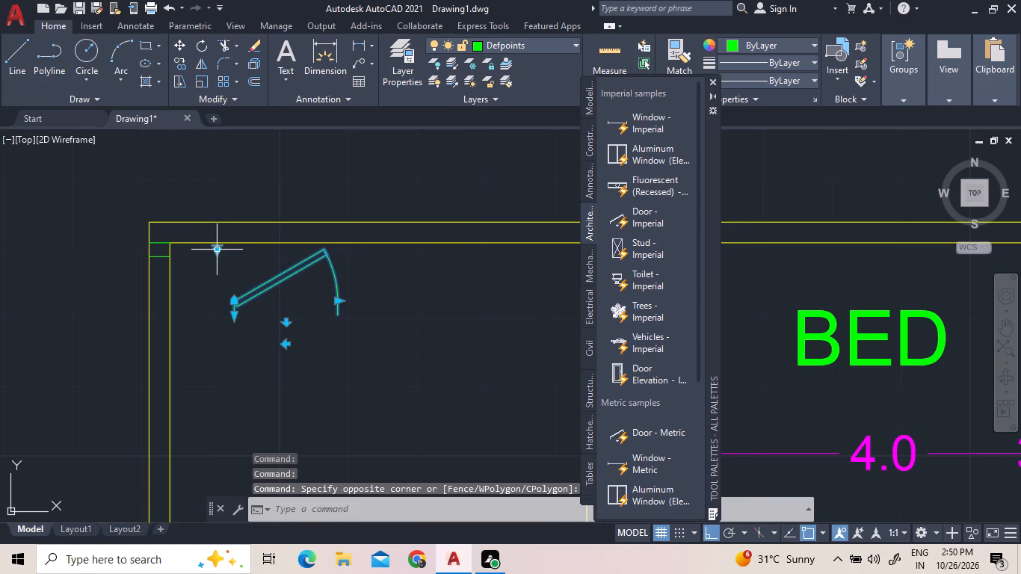
click(220, 250)
click(259, 315)
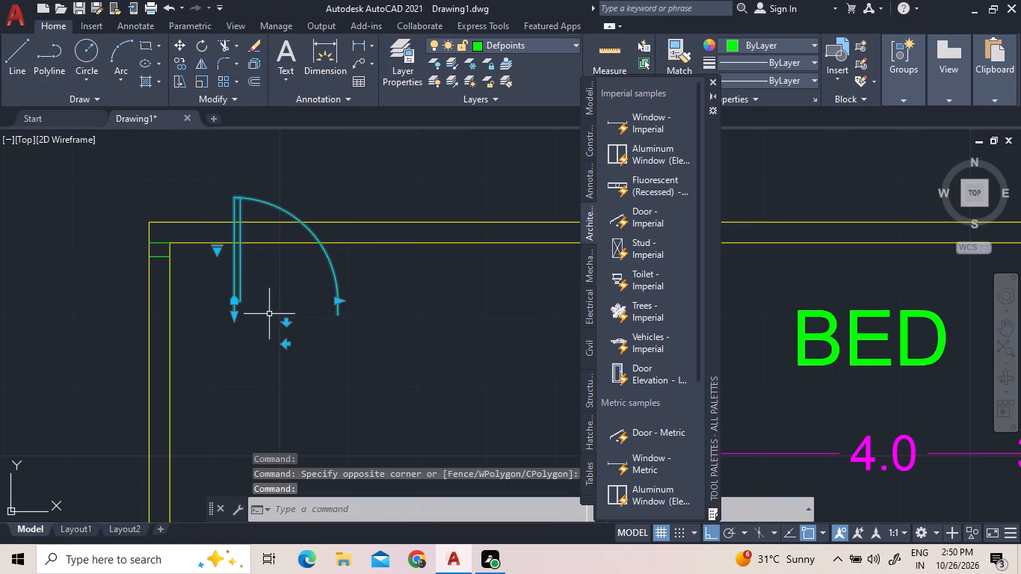
Rotate the new door 90° clockwise about its lower-left frame end so the leaf points into the room.
right_click(279, 336)
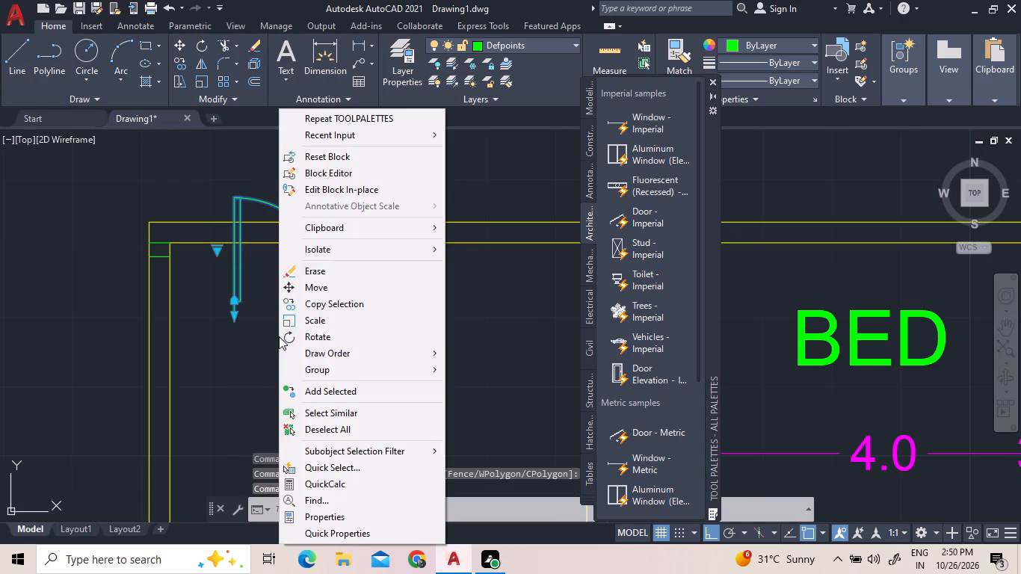
click(292, 331)
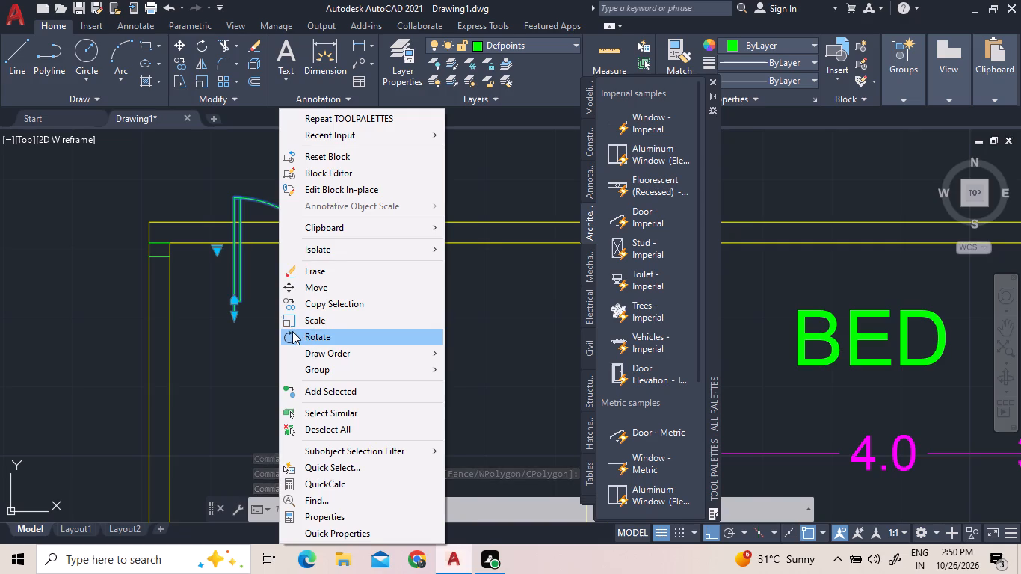
click(232, 315)
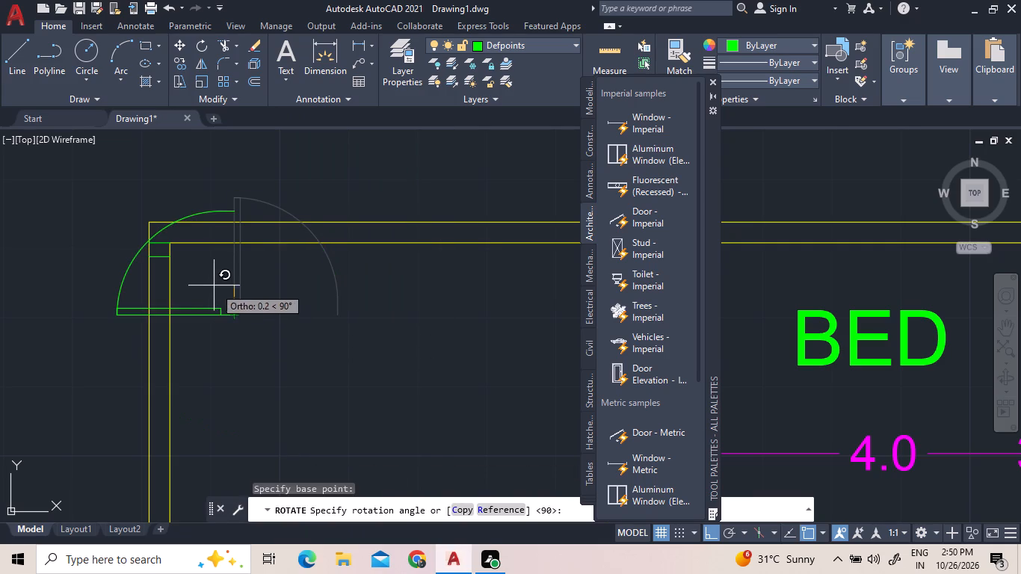
click(212, 342)
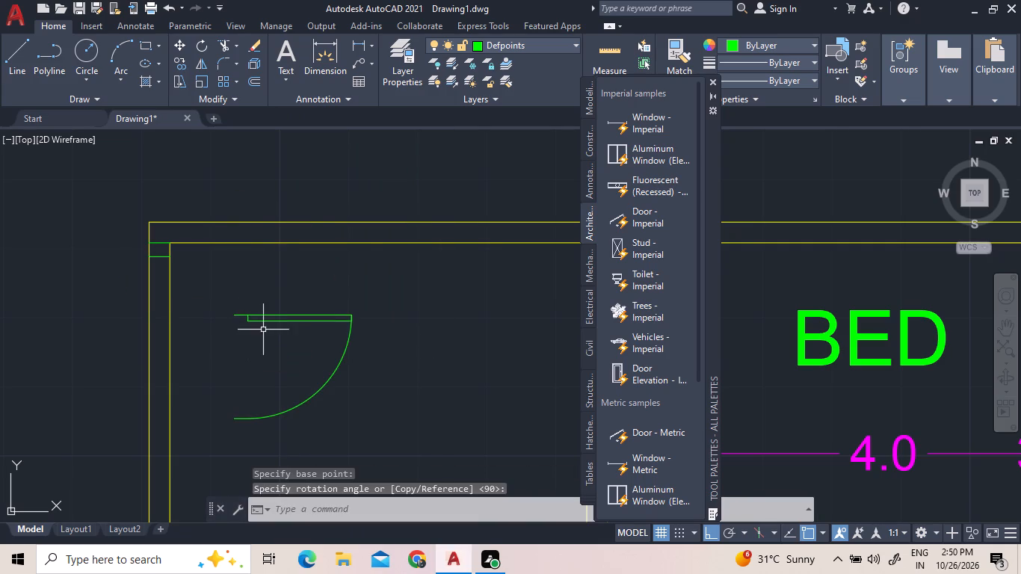
Move the door from its upper frame end to where the offset line meets the outer line of the left wall.
click(260, 297)
click(226, 347)
right_click(200, 307)
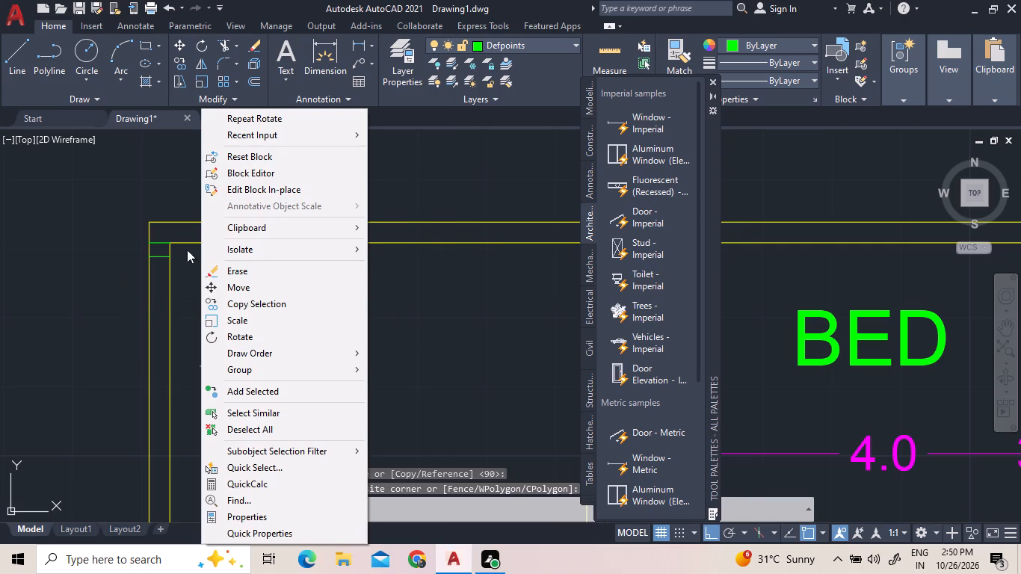
click(239, 286)
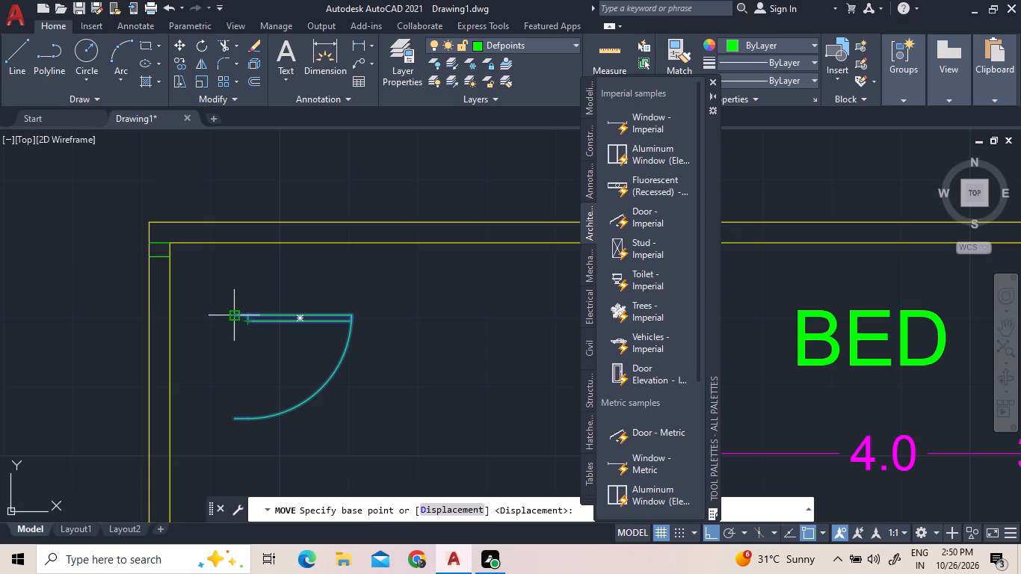
click(230, 320)
click(153, 256)
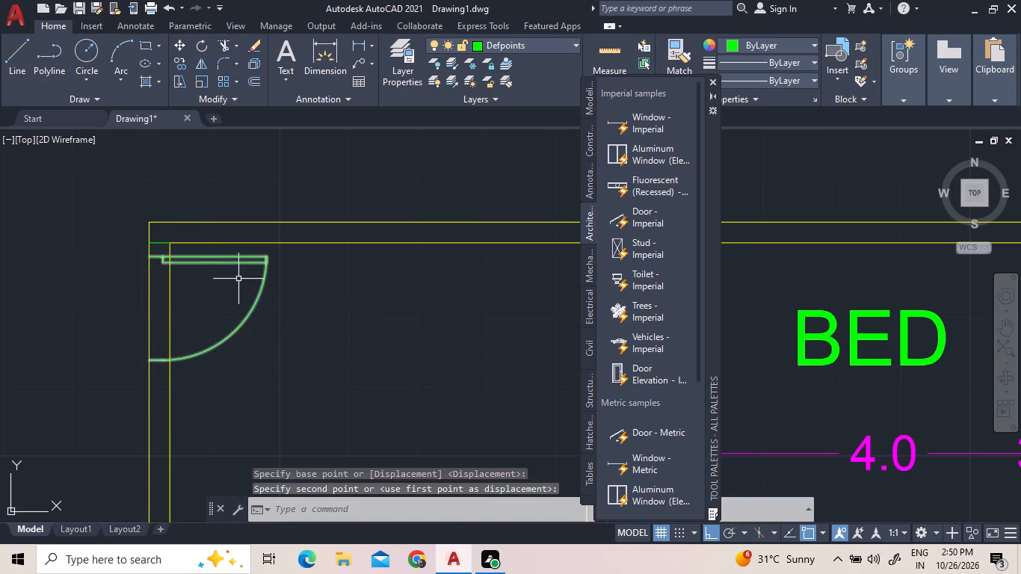
Stretch the door to a larger opening width downward along the left wall.
click(235, 331)
click(160, 359)
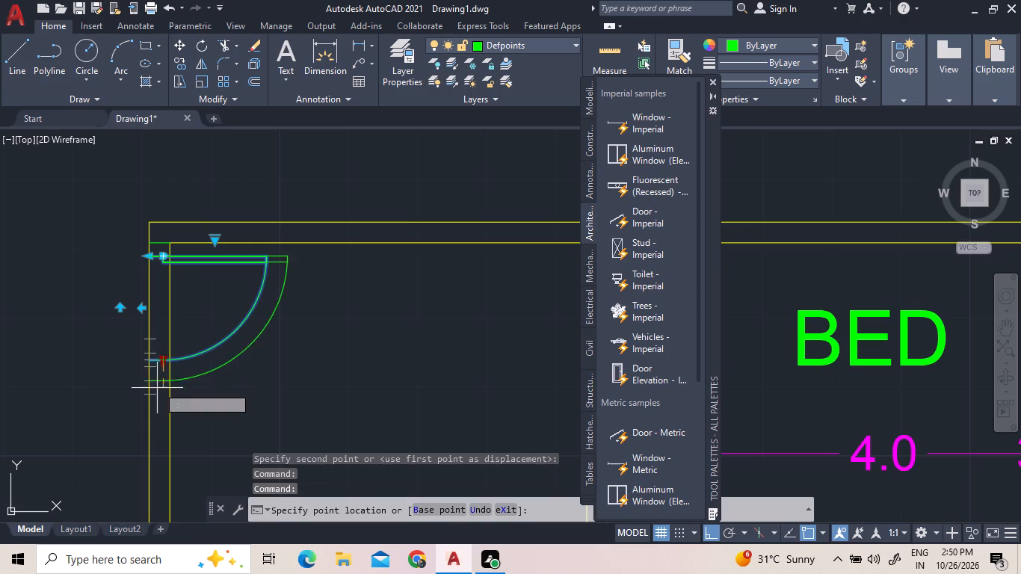
click(159, 399)
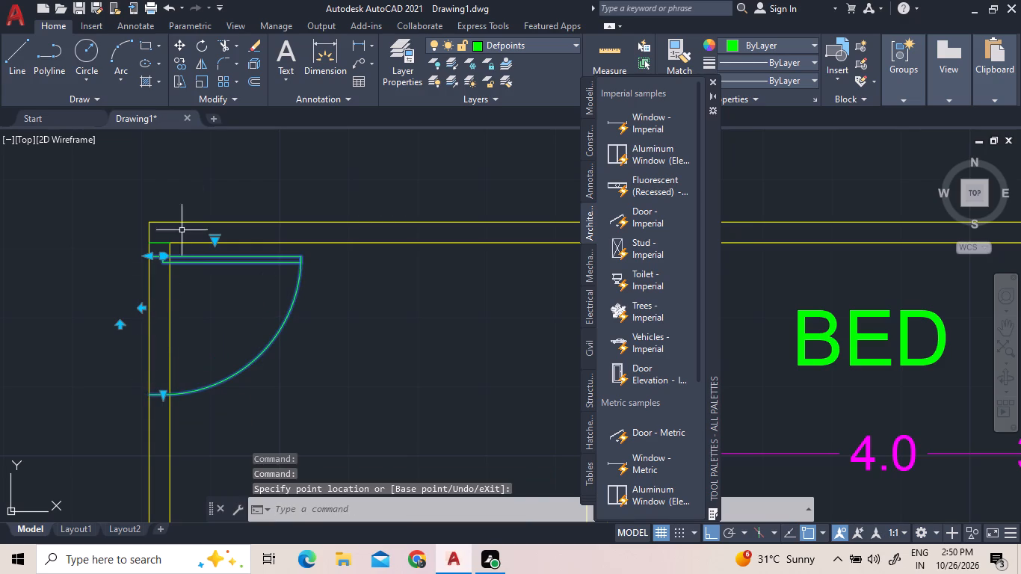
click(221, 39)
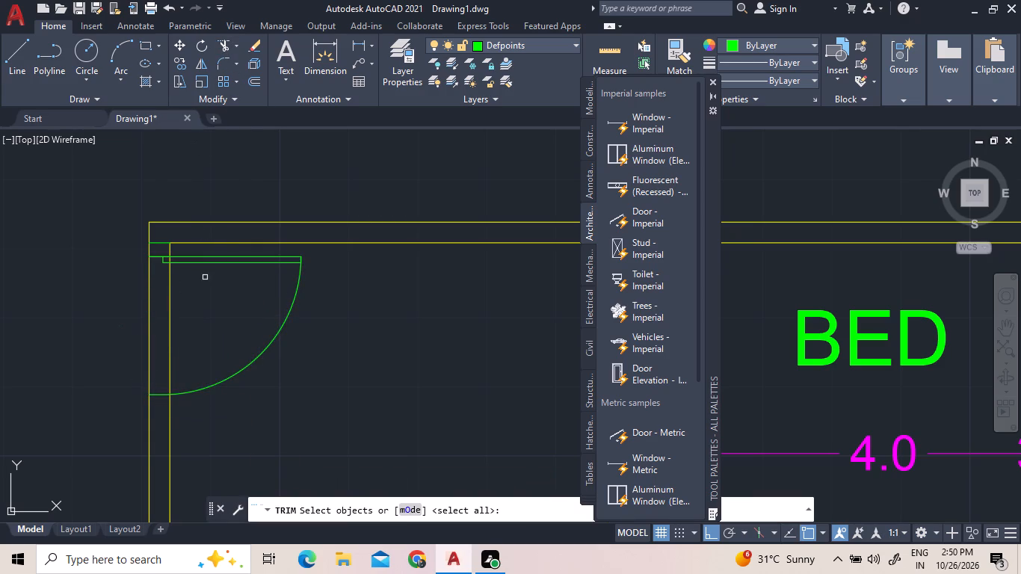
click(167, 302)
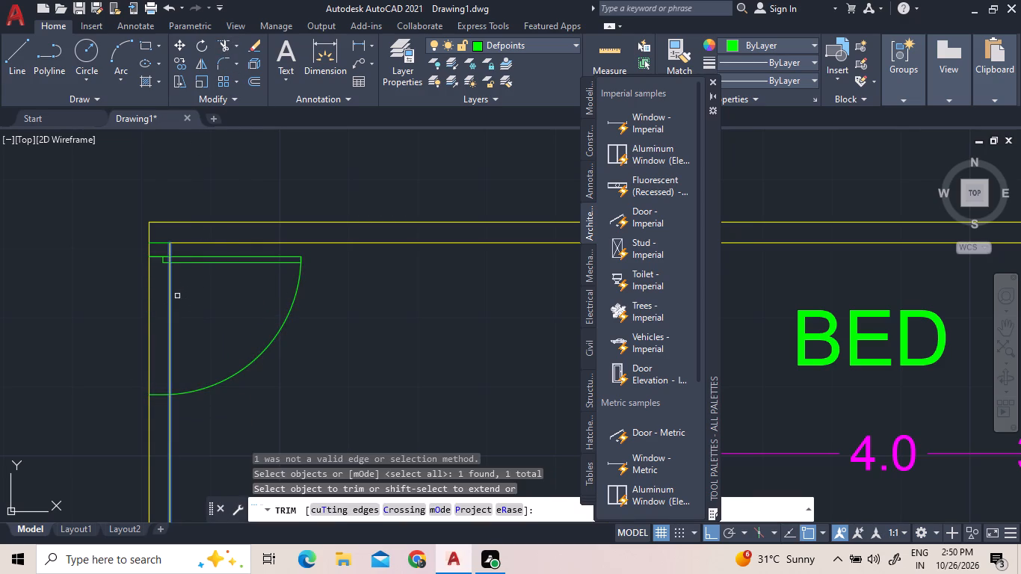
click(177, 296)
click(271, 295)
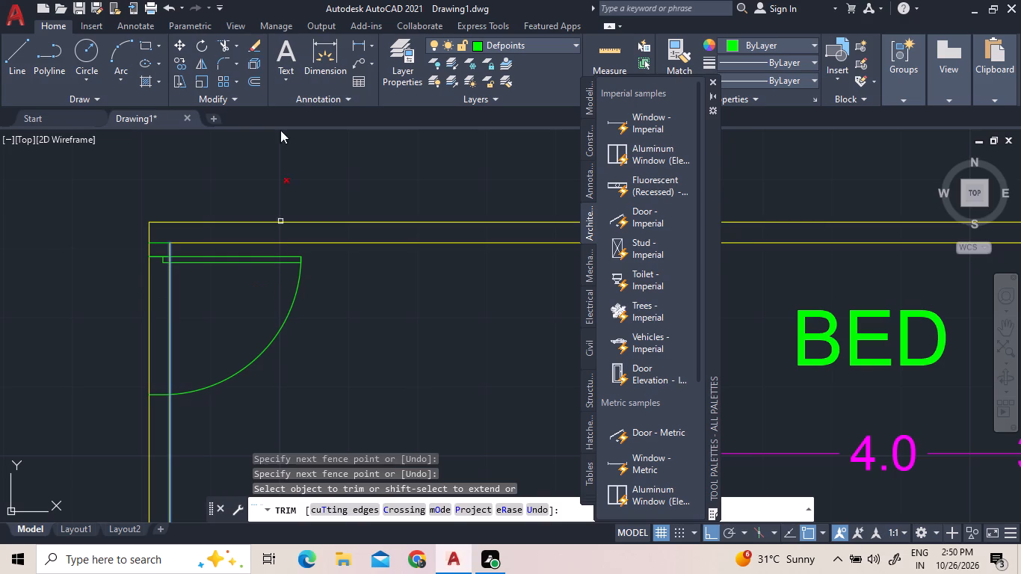
Trim the inner and outer left wall lines across the new door opening.
triple_click(218, 45)
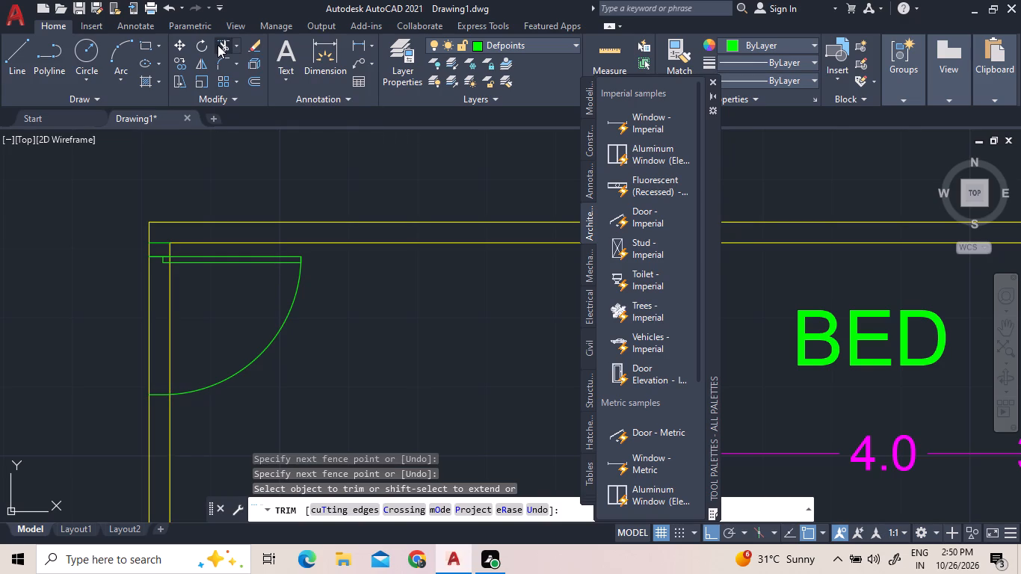
click(168, 309)
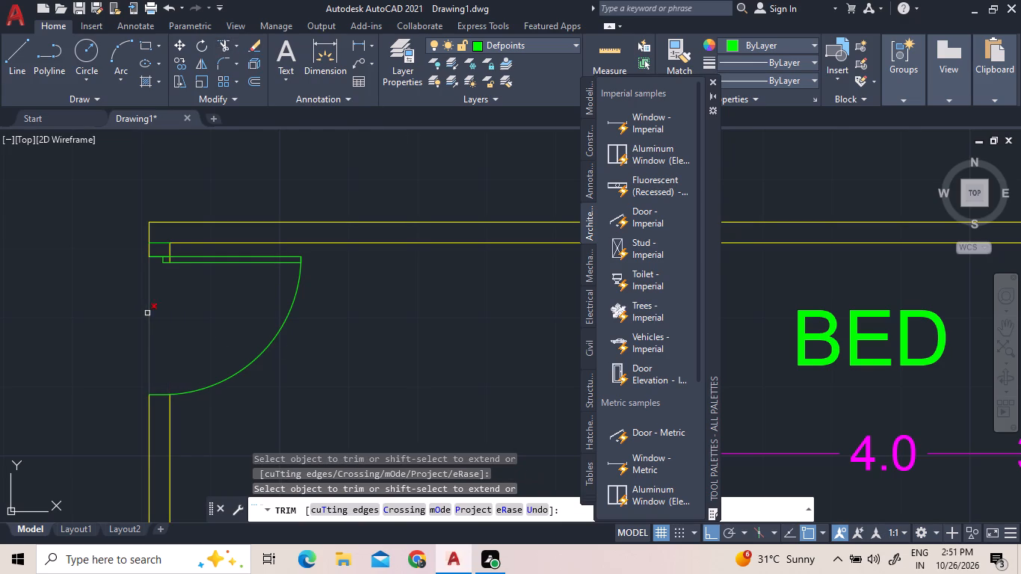
click(151, 312)
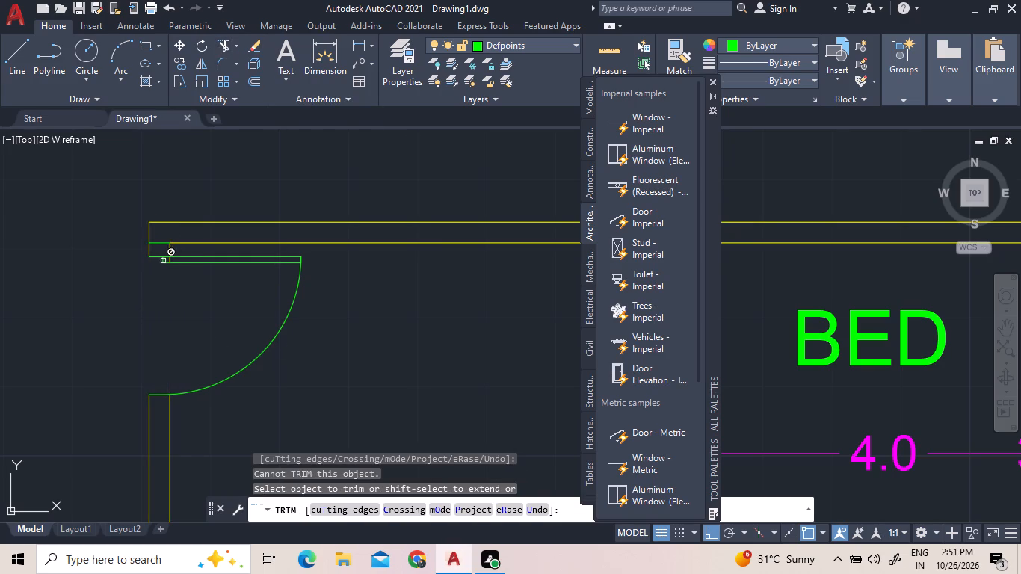
Trim the inner wall-line stub crossing the door leaf and the original short line across the wall at the corner.
click(169, 258)
scroll(164, 253, up, 4)
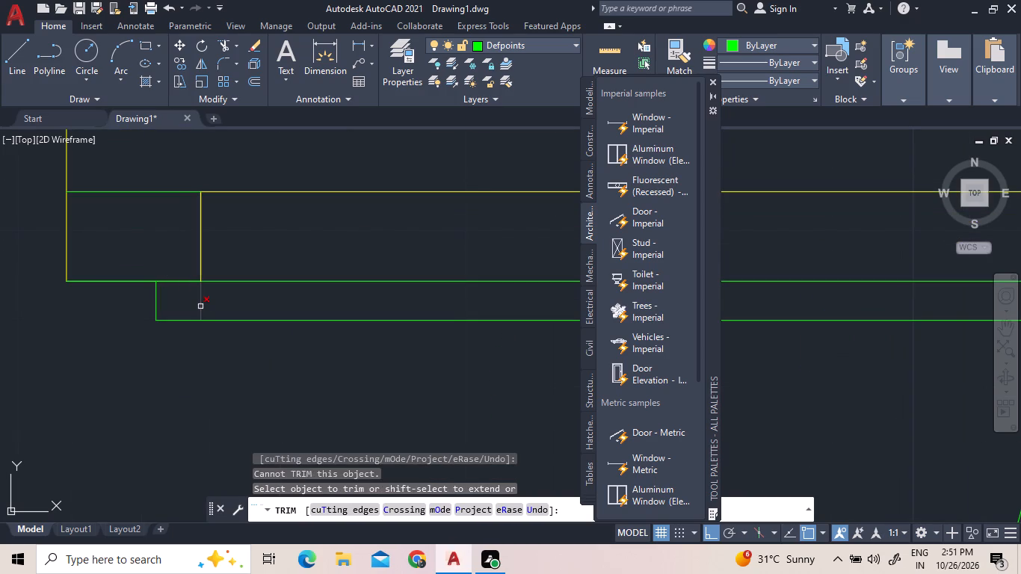
click(200, 306)
scroll(280, 285, down, 2)
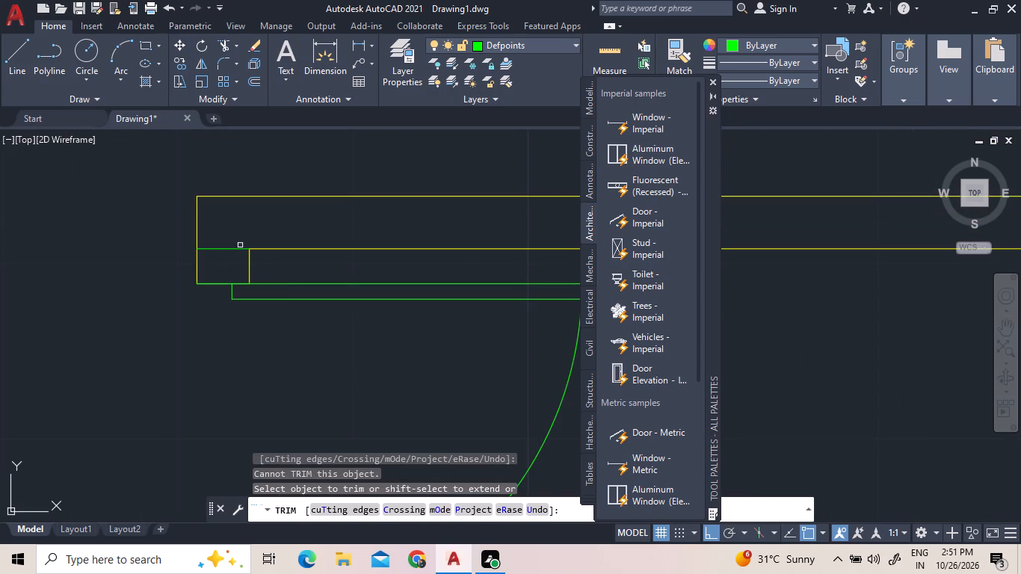
click(232, 247)
Close the tool palettes window.
scroll(244, 247, down, 4)
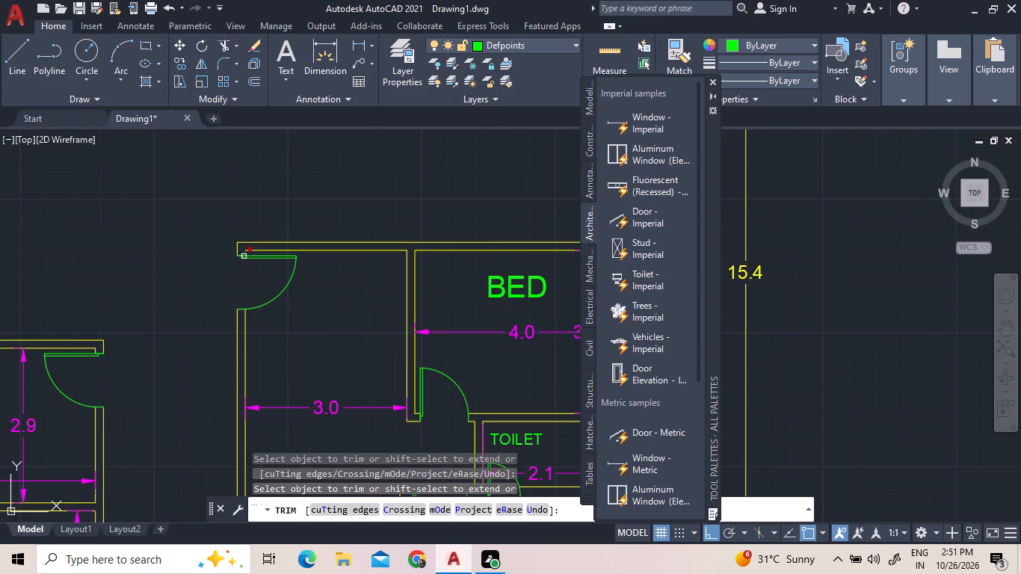
scroll(317, 339, down, 1)
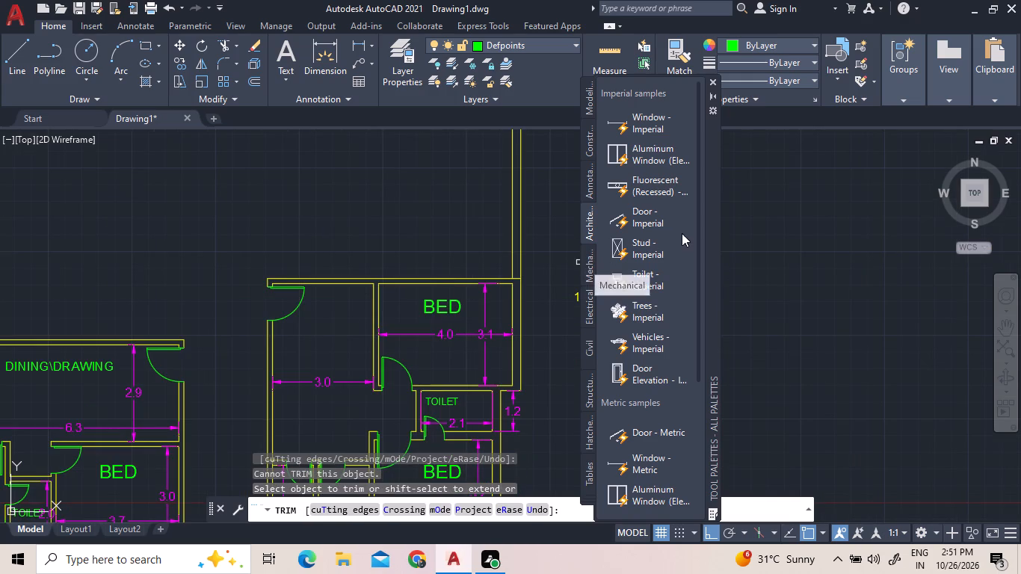
click(712, 82)
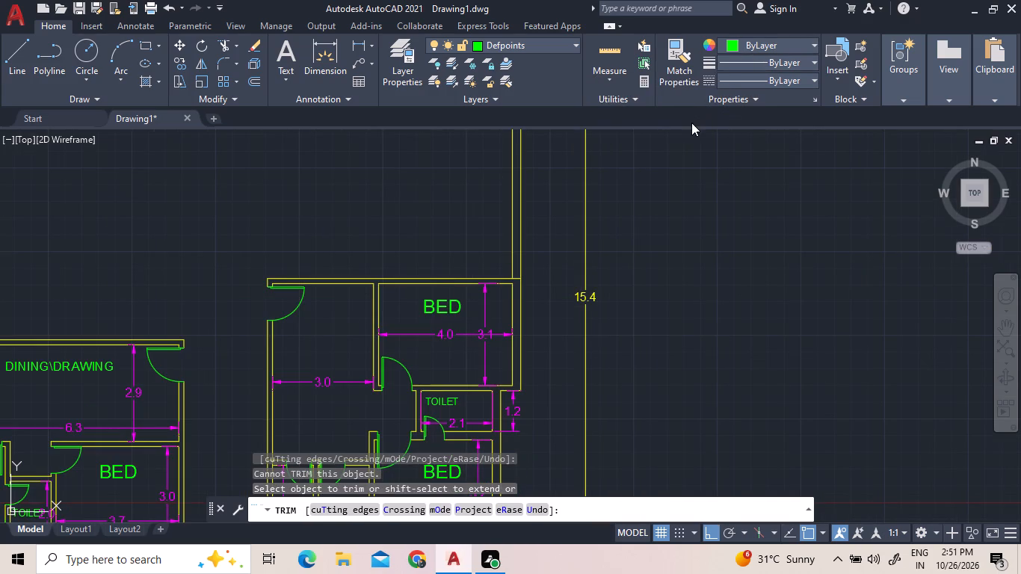
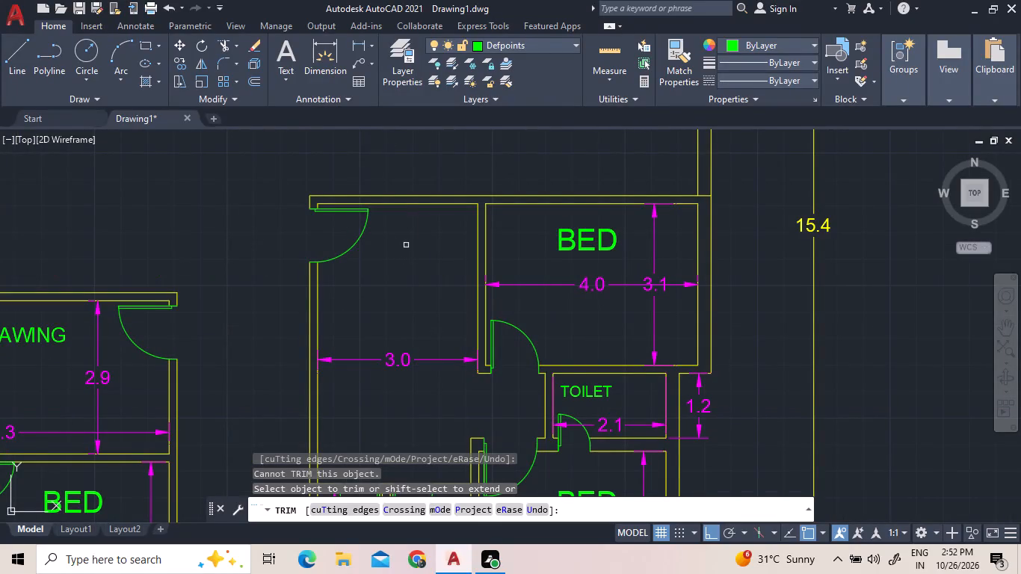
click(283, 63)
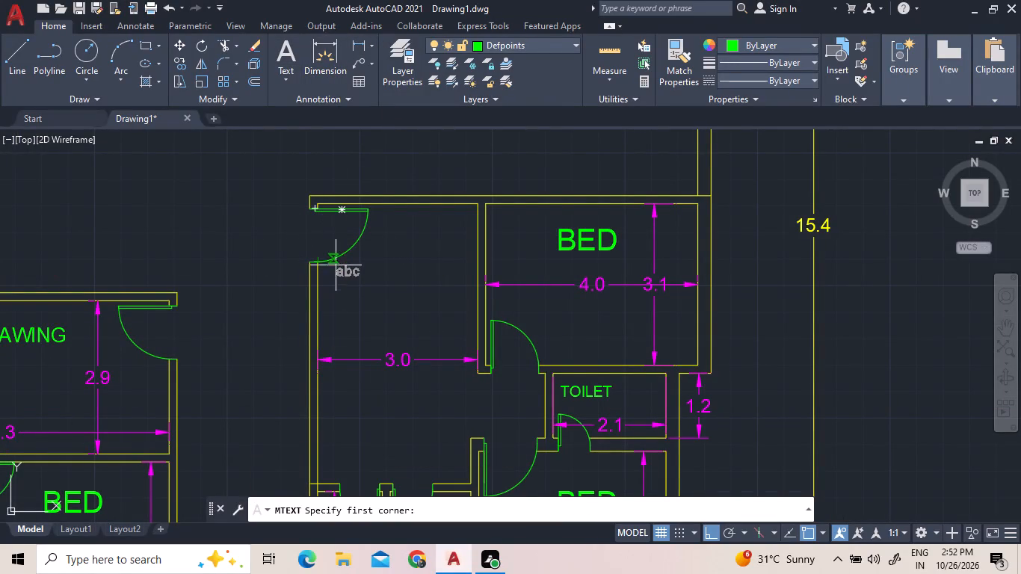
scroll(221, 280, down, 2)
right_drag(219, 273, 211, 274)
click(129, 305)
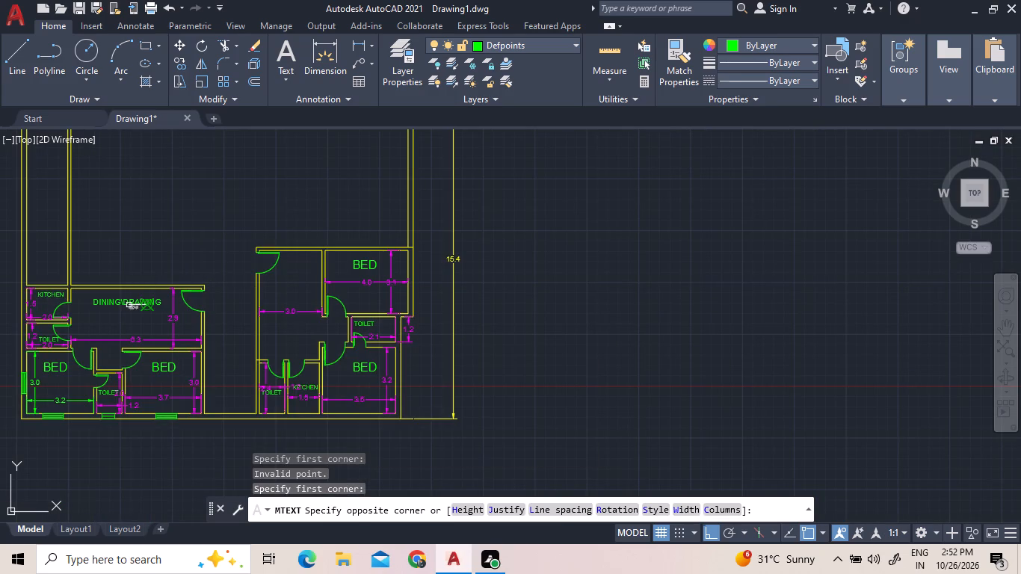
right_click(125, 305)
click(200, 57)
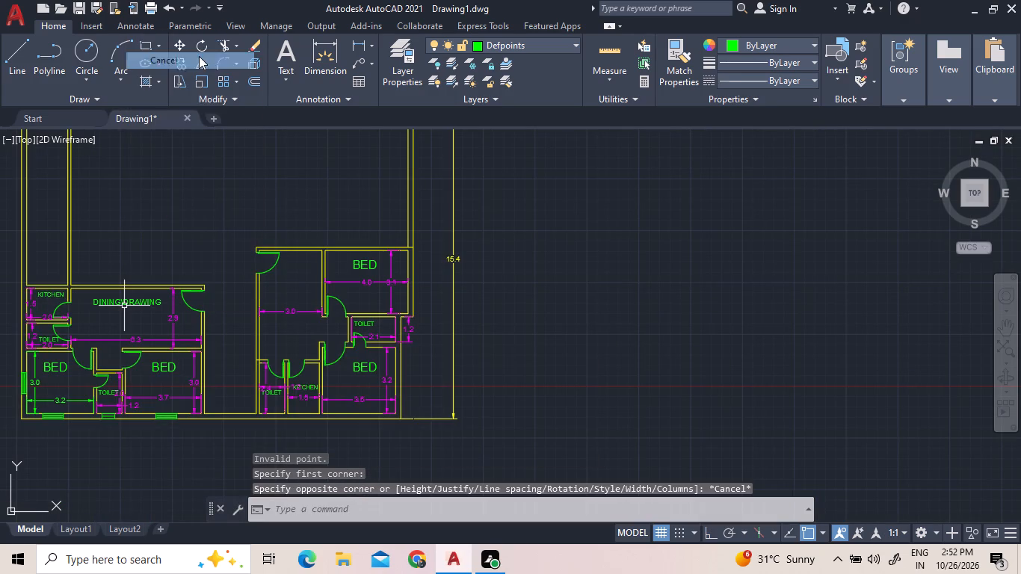
Copy the DINING\DRAWING label from the left unit into the unlabelled room beside the upper bedroom, above its 3.0 dimension.
click(133, 294)
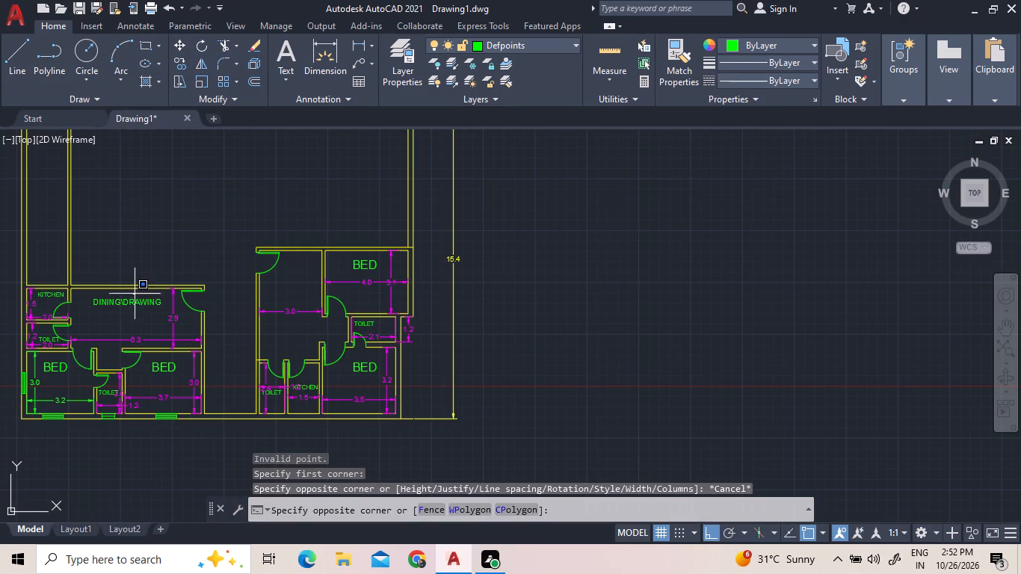
click(118, 303)
right_click(119, 303)
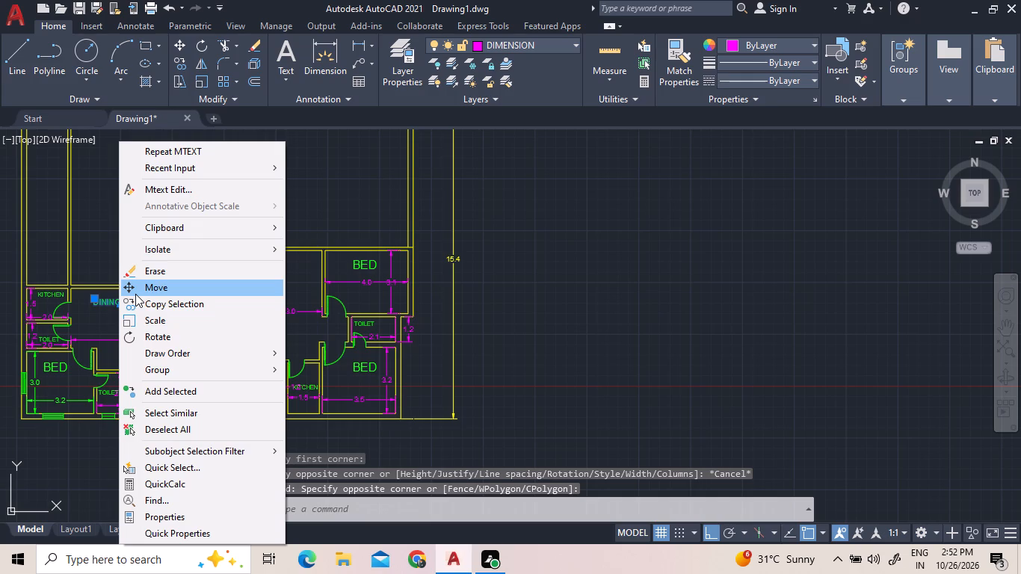
click(138, 301)
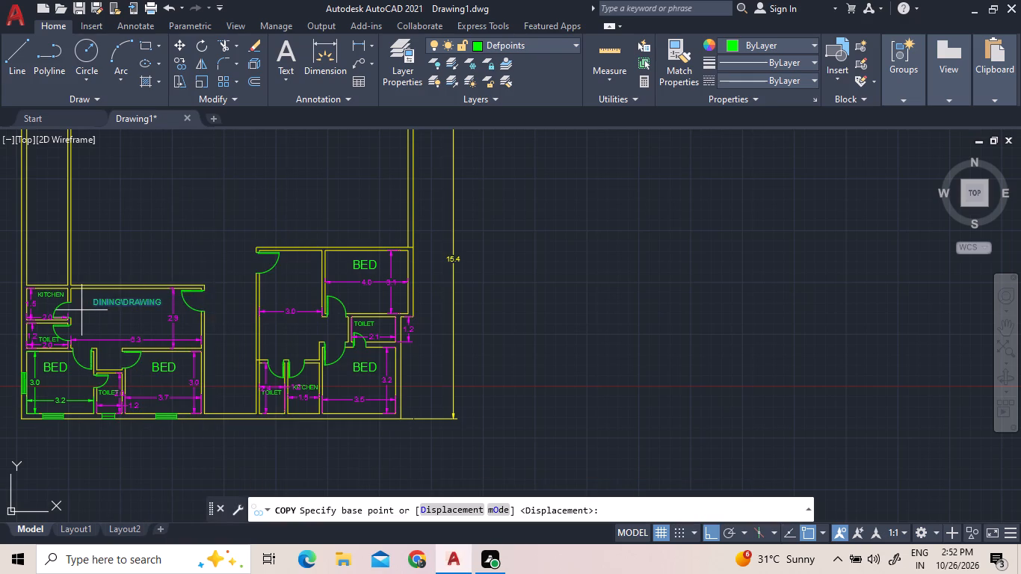
click(130, 301)
scroll(316, 310, up, 3)
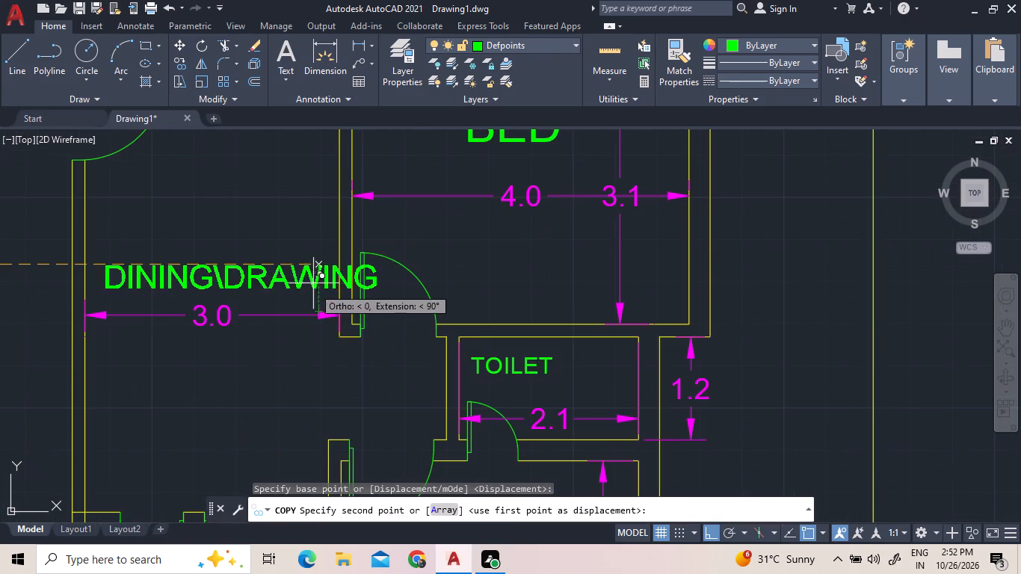
click(300, 255)
right_click(294, 217)
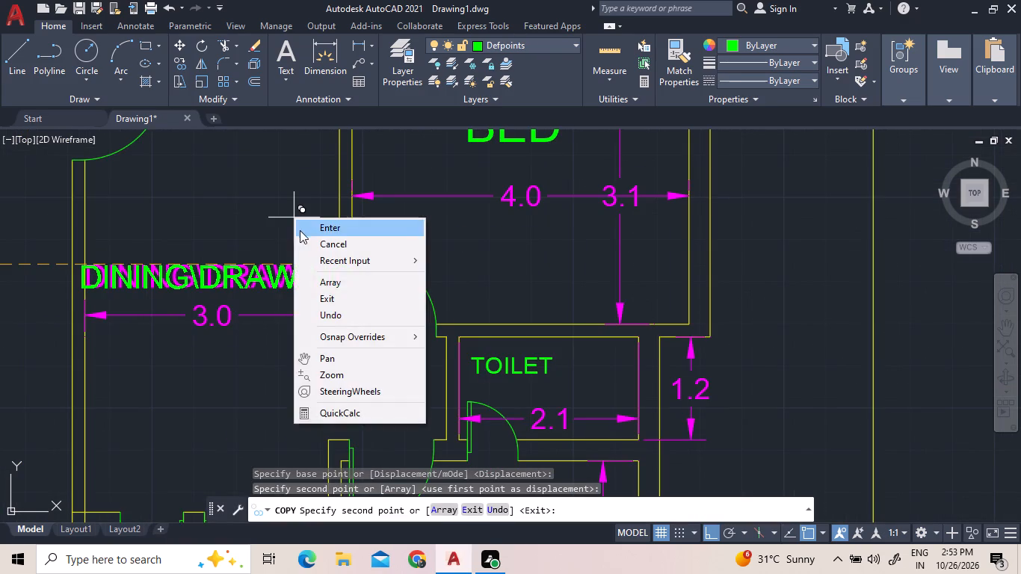
click(300, 229)
Scale the copied DINING\DRAWING label to about half its size from its left end at the room's wall.
click(258, 272)
right_click(250, 244)
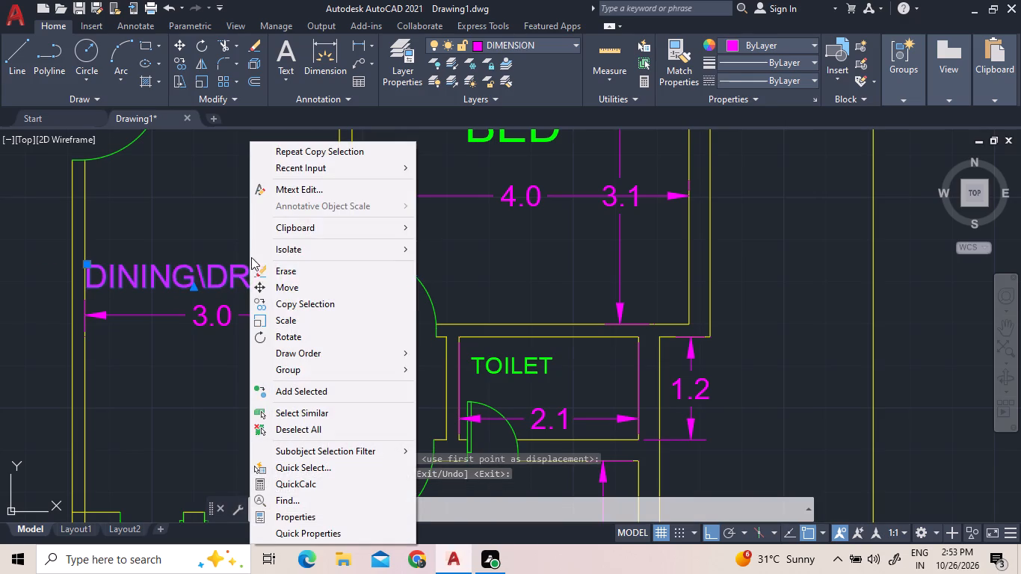
click(279, 316)
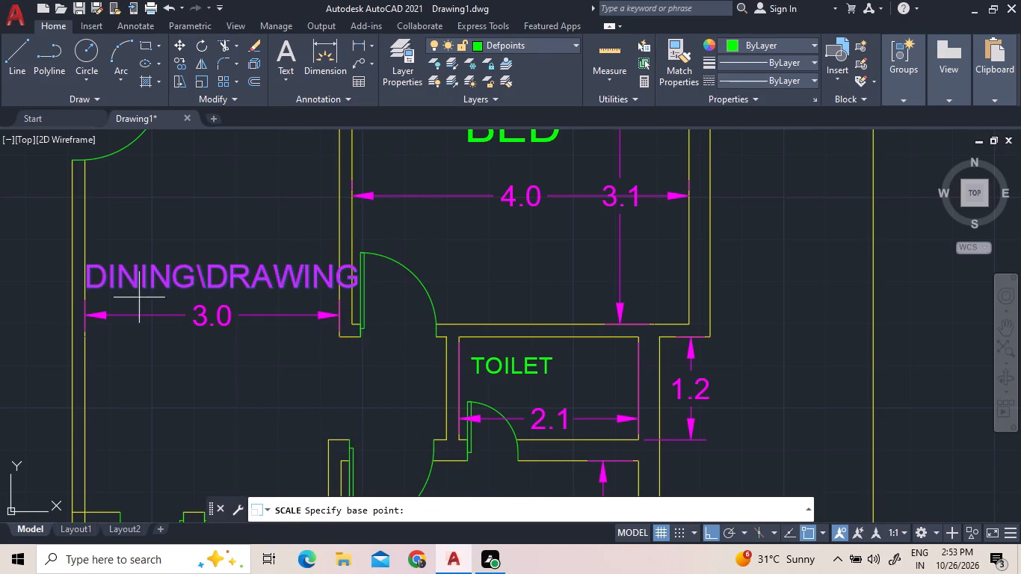
click(83, 286)
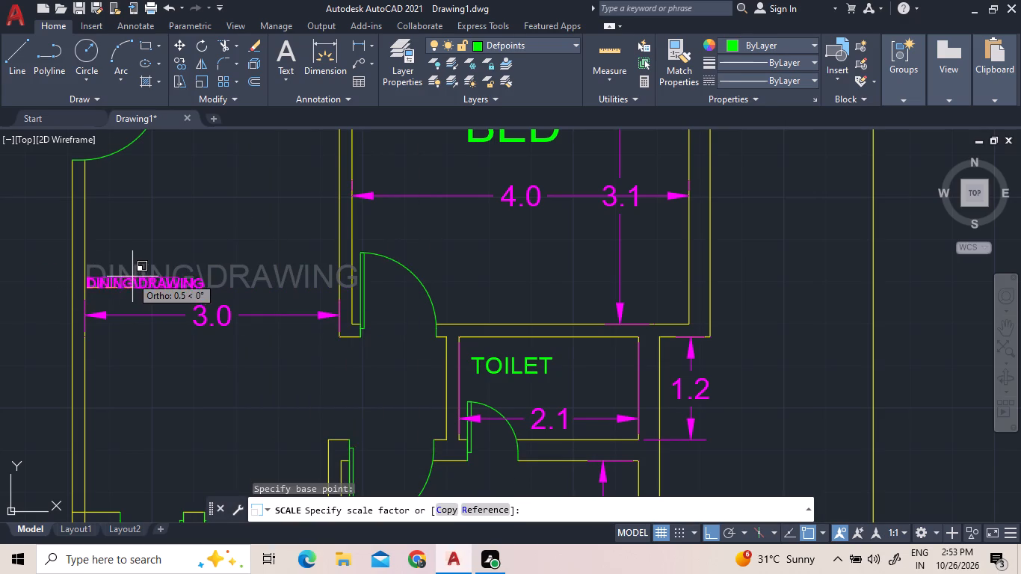
click(142, 277)
Move the reduced DINING\DRAWING label about 1.0 horizontally to centre it above the room's 3.0 dimension.
click(142, 281)
right_click(147, 252)
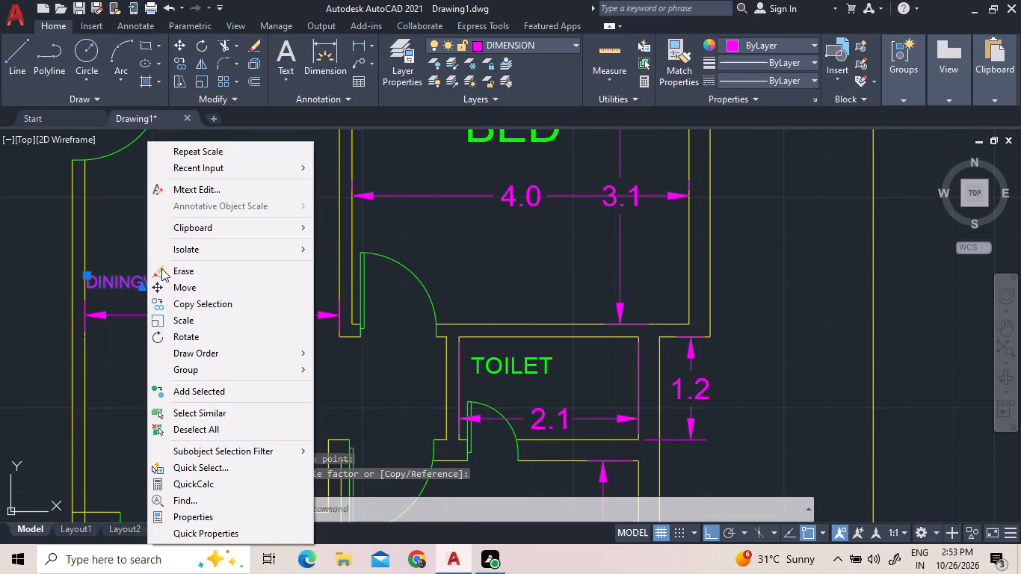
click(166, 284)
drag(166, 284, 177, 283)
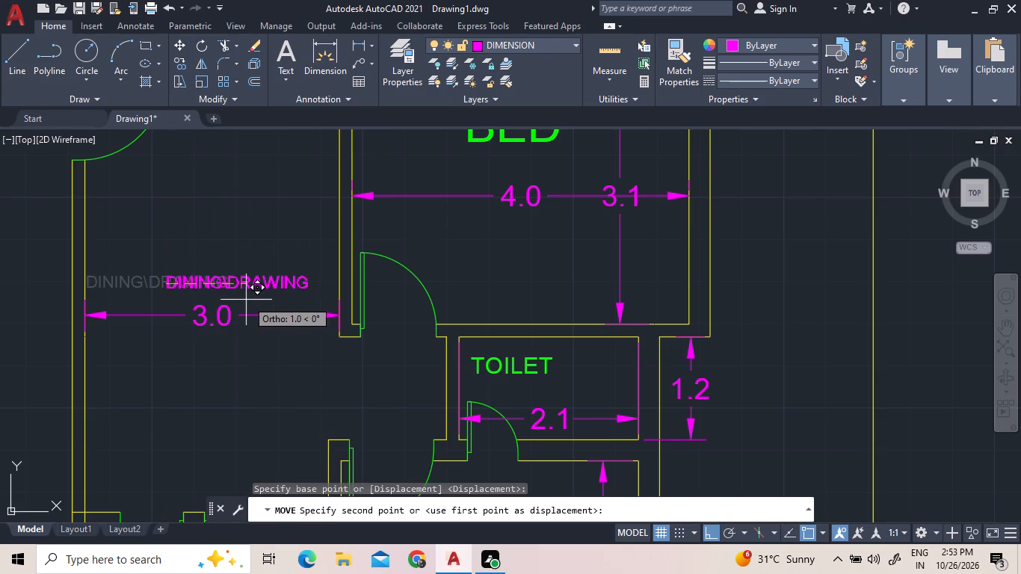
click(241, 300)
Put the new DINING\DRAWING label on the Defpoints layer and clear the selection.
scroll(248, 279, down, 3)
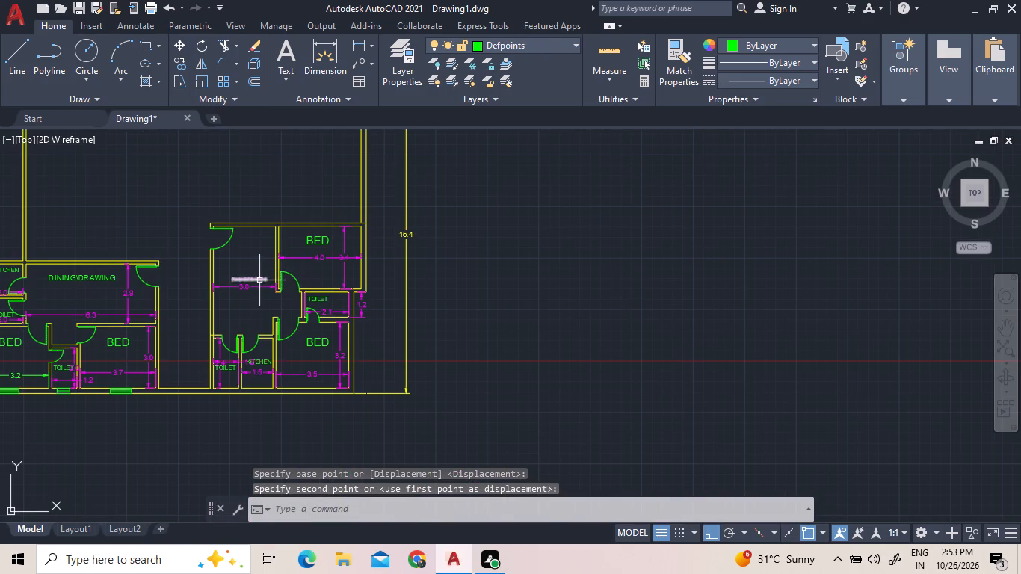
click(259, 280)
click(493, 46)
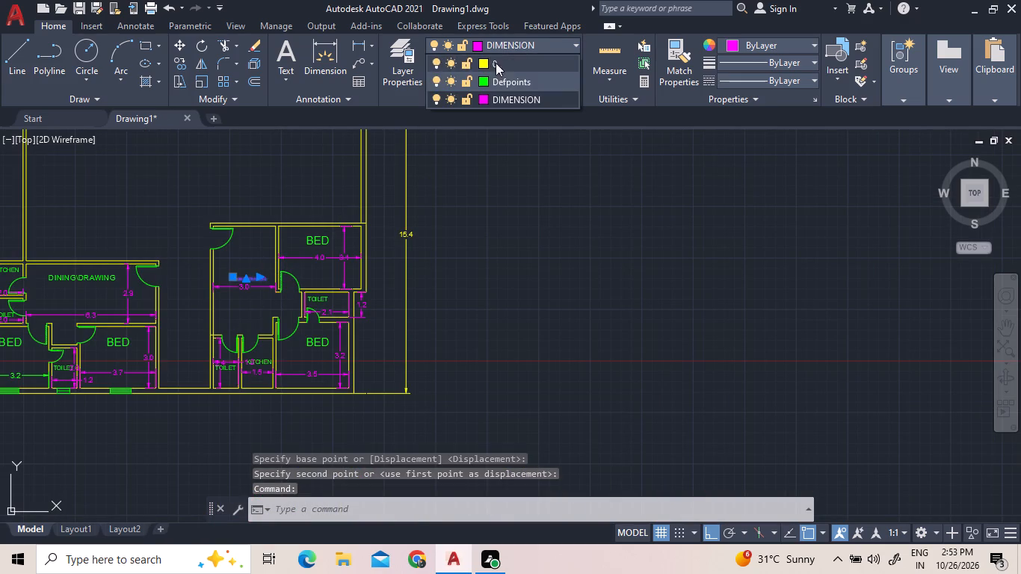
click(502, 80)
click(165, 227)
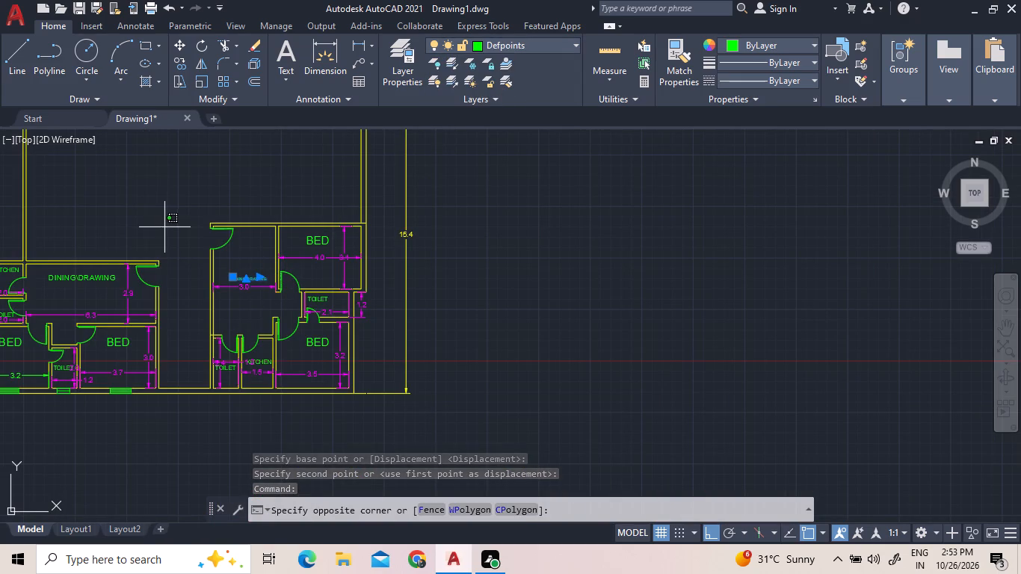
click(158, 209)
scroll(195, 260, up, 4)
right_click(208, 263)
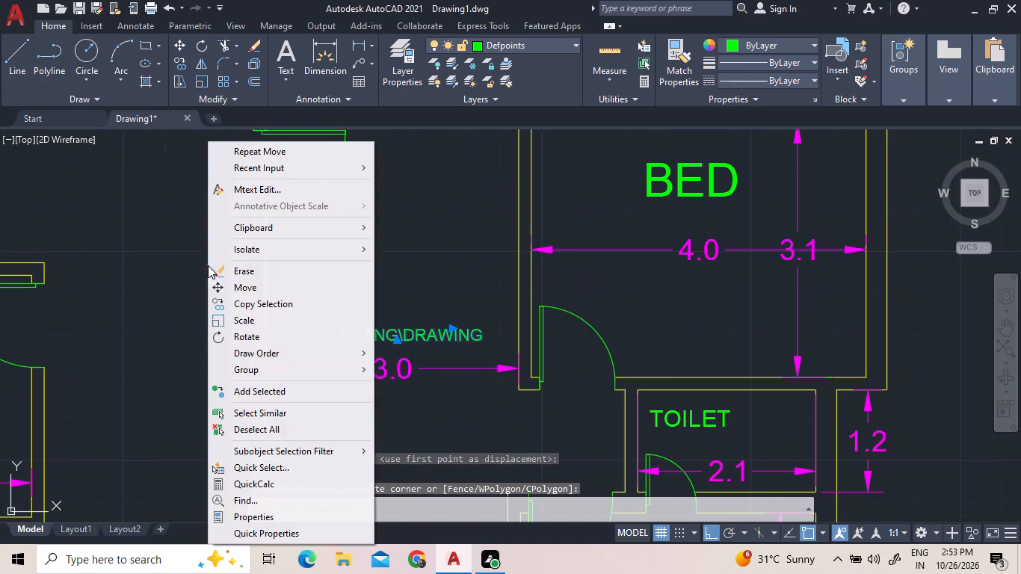
click(265, 424)
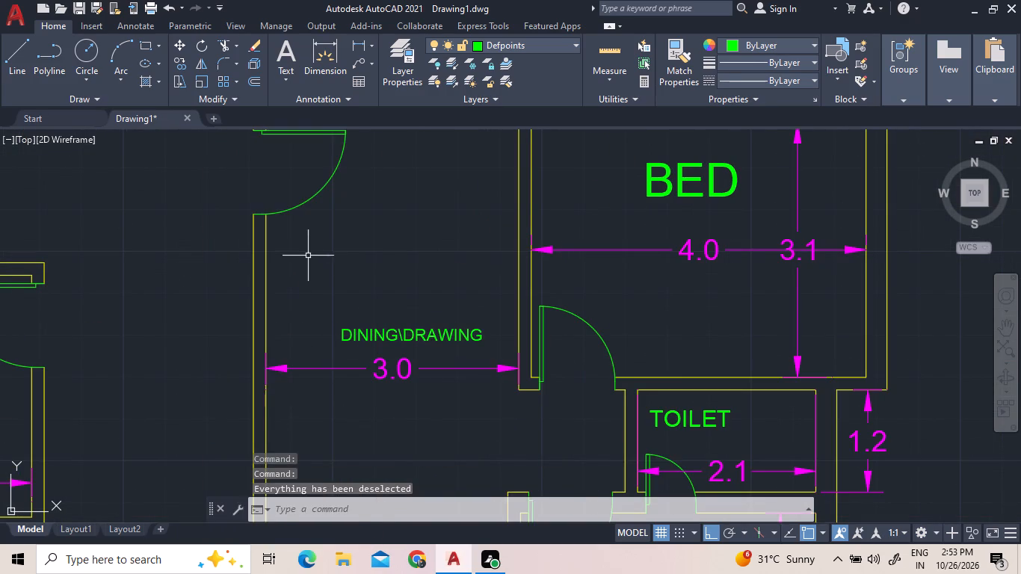
Erase the two vertical wall lines running from the top outer wall down to the kitchen and dining\drawing wall.
scroll(318, 286, down, 1)
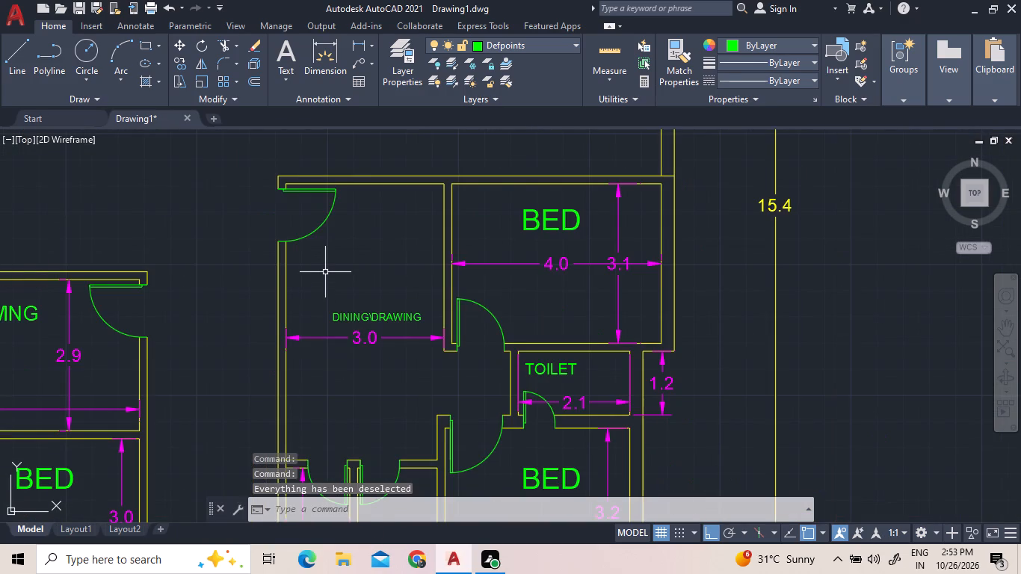
scroll(581, 447, down, 2)
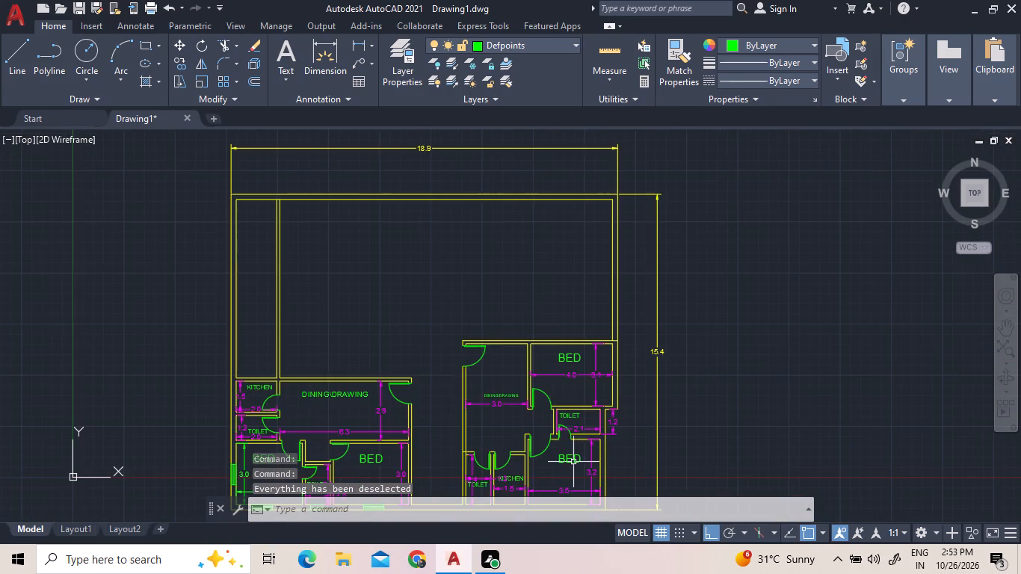
scroll(555, 464, down, 1)
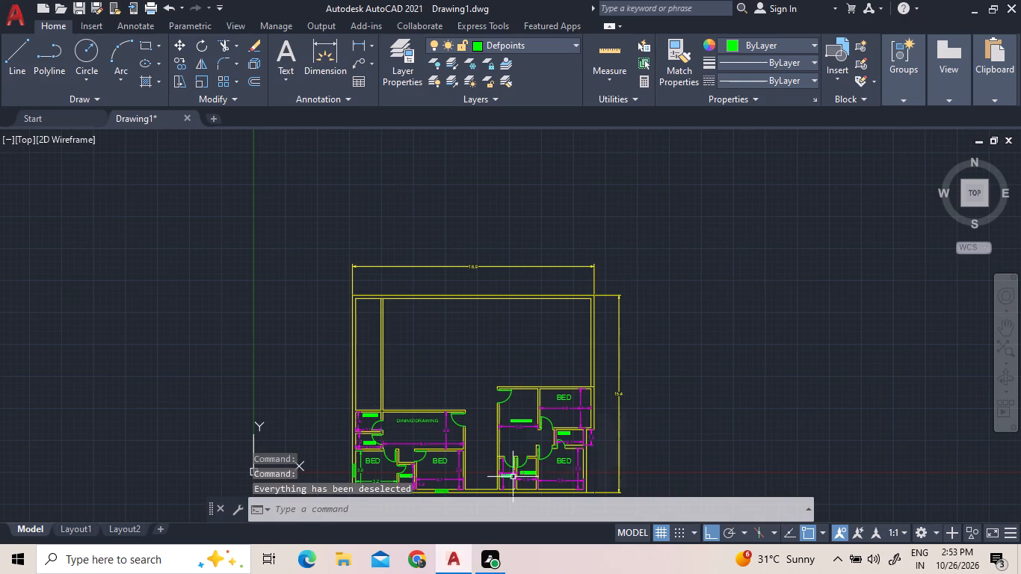
scroll(513, 473, down, 3)
scroll(513, 473, up, 5)
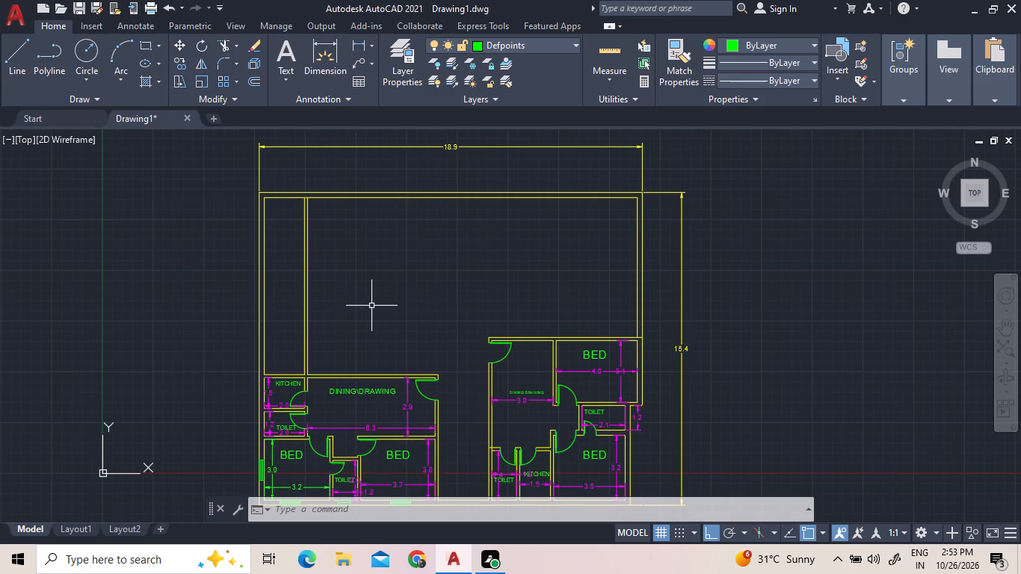
middle_drag(373, 306, 334, 389)
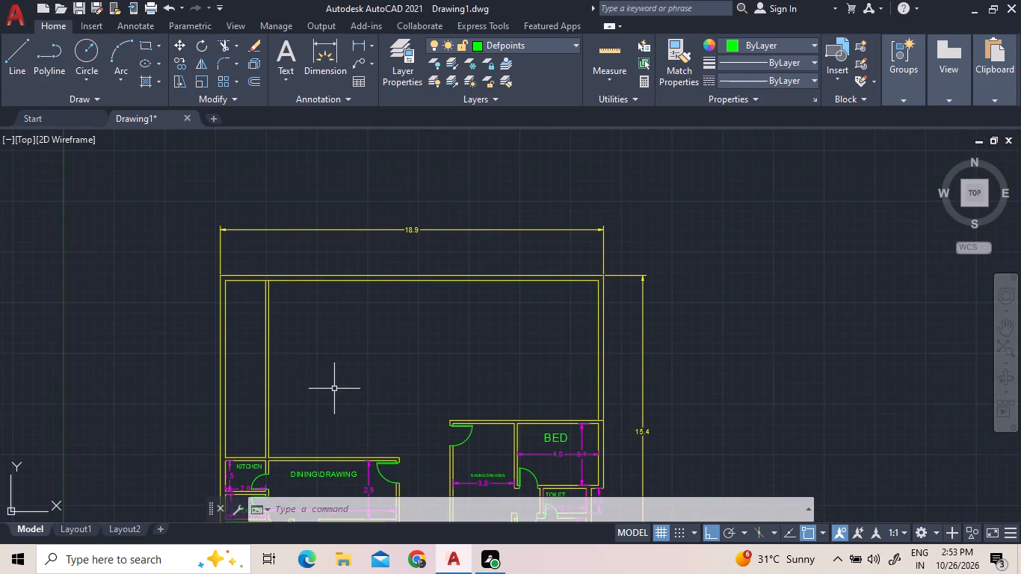
click(316, 389)
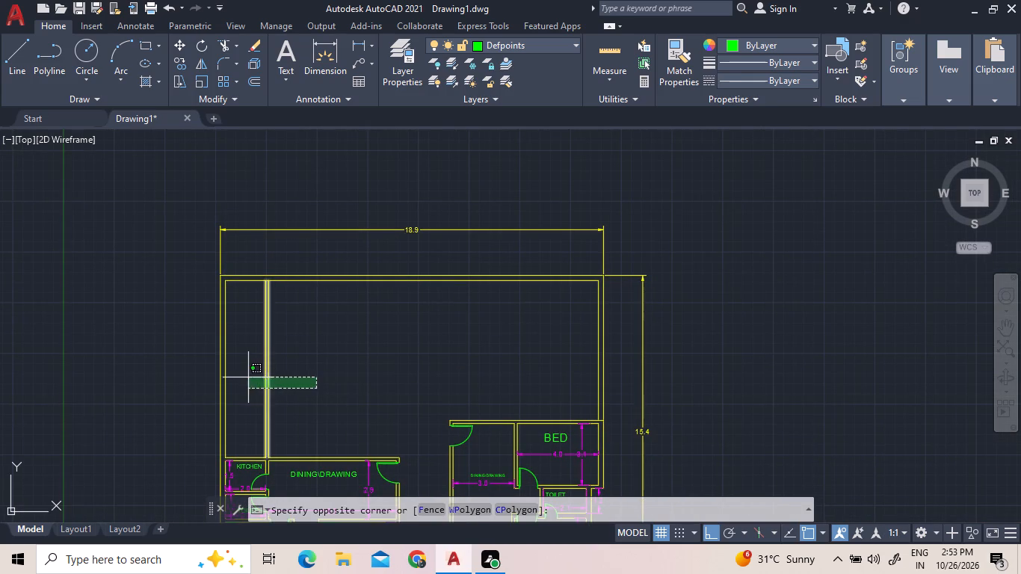
click(247, 377)
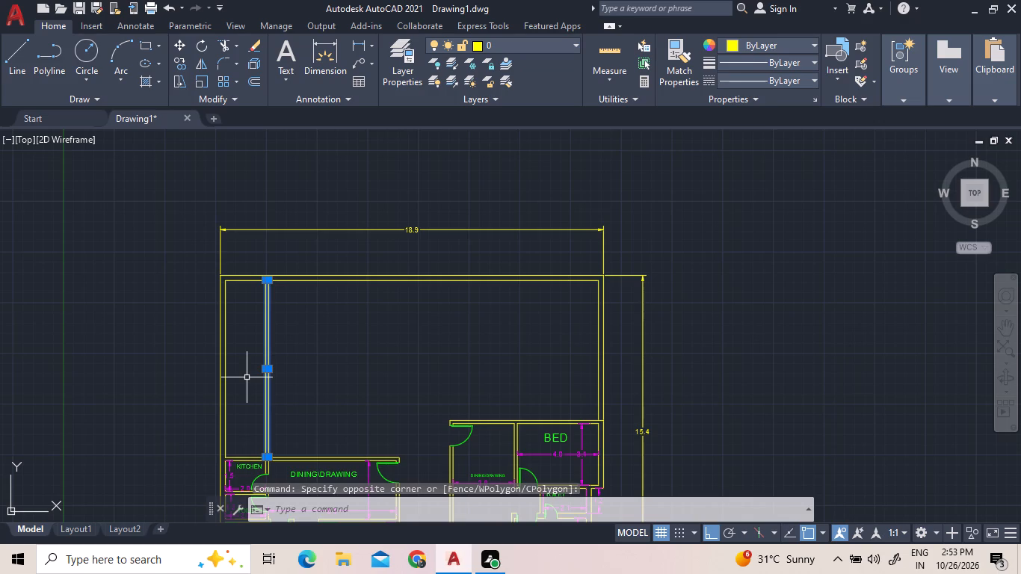
key(Delete)
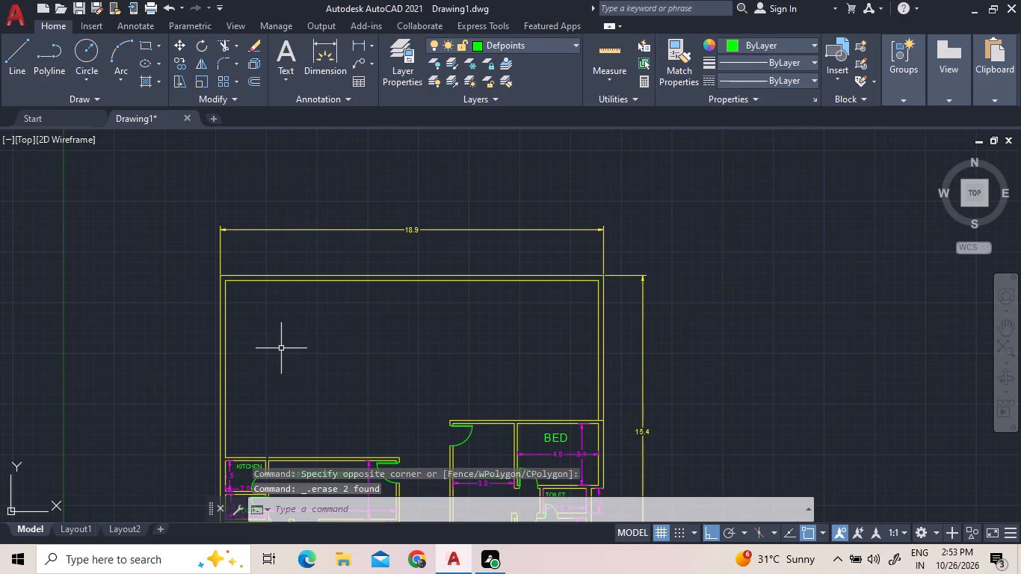
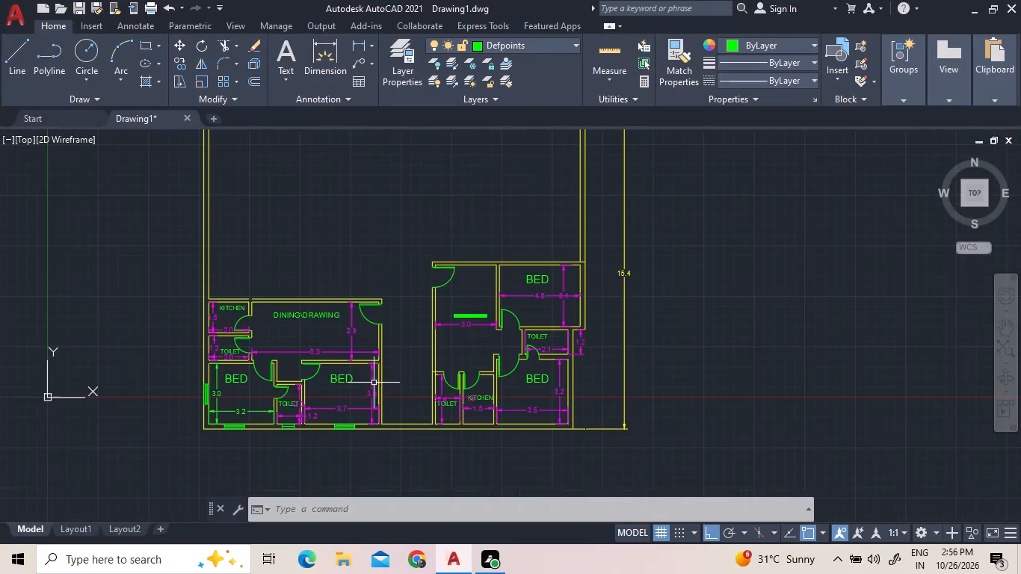
Inspect the finished lower rooms and the cleared upper area of the floor plan.
middle_drag(411, 429, 392, 417)
scroll(401, 427, up, 2)
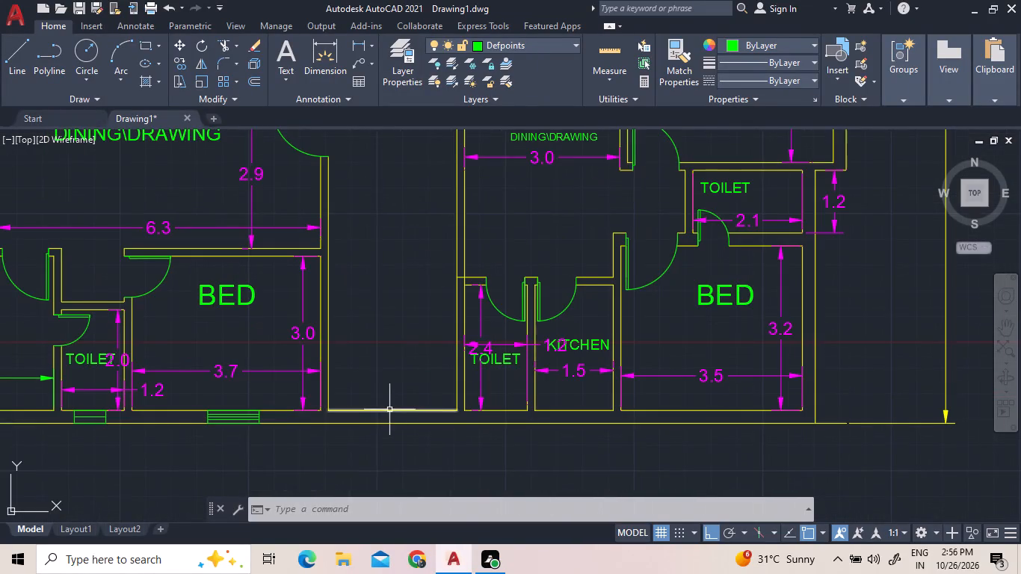
scroll(404, 450, down, 2)
scroll(405, 214, up, 1)
middle_drag(399, 344, 397, 354)
scroll(397, 354, down, 1)
scroll(397, 354, up, 1)
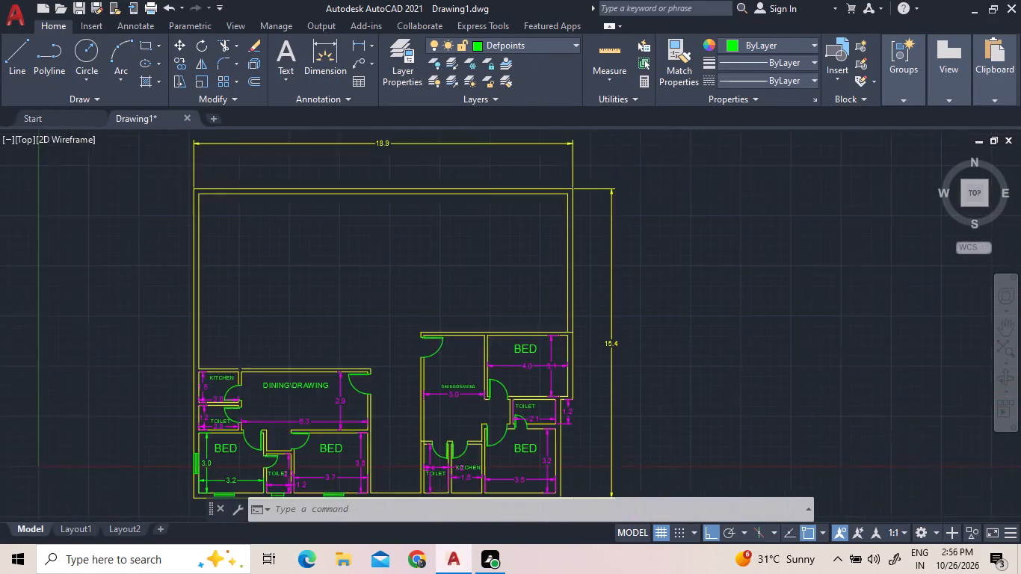
scroll(402, 321, down, 1)
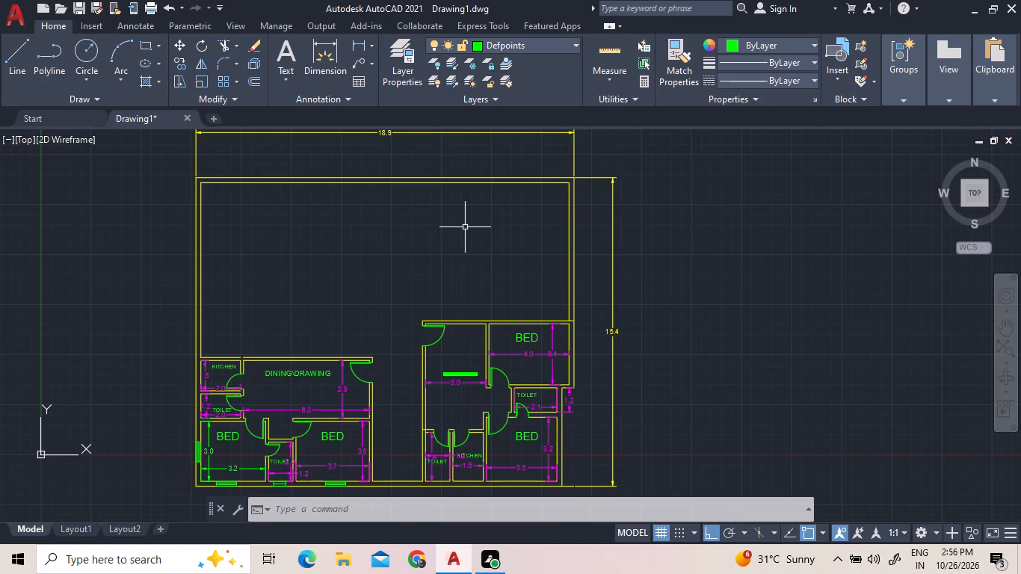
Trim the short line crossing the right outer wall at its junction with the upper BED room's top wall.
scroll(463, 227, up, 1)
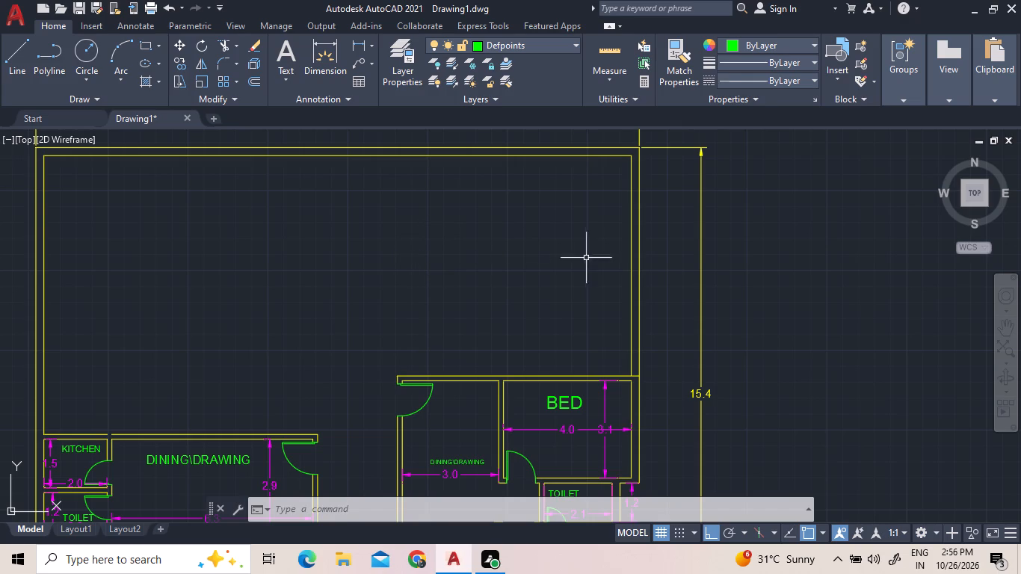
scroll(661, 379, up, 2)
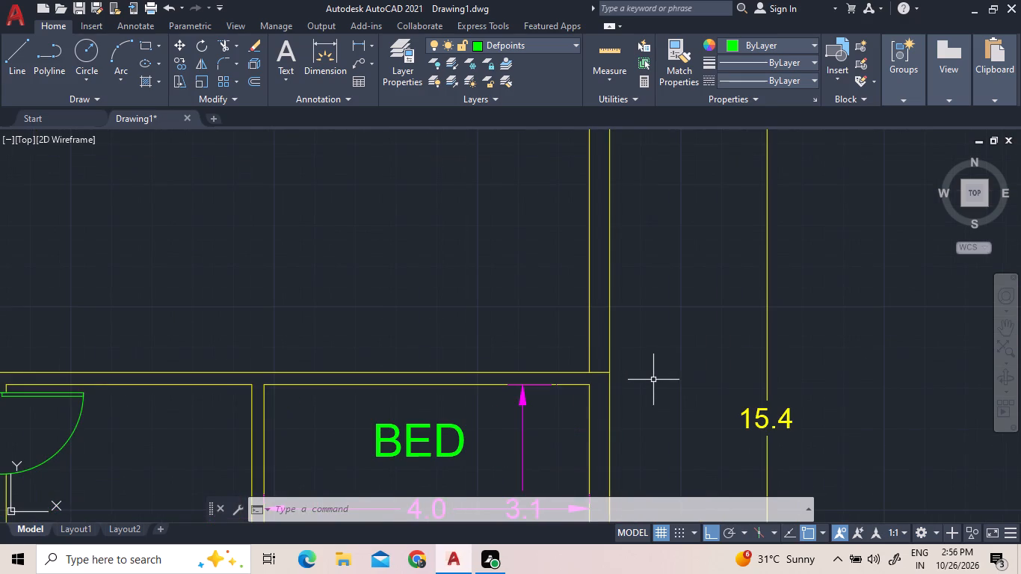
scroll(650, 388, down, 1)
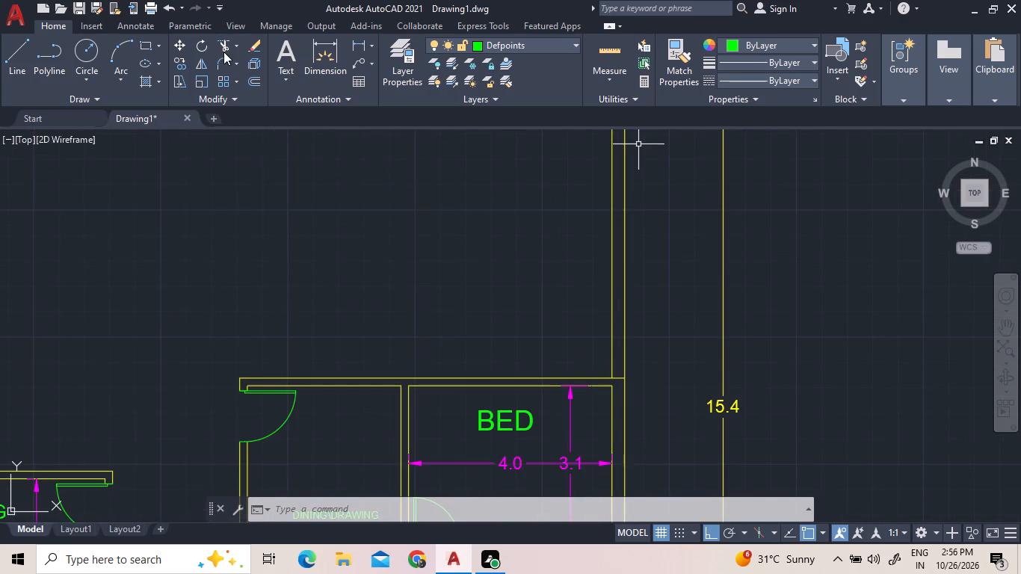
click(229, 49)
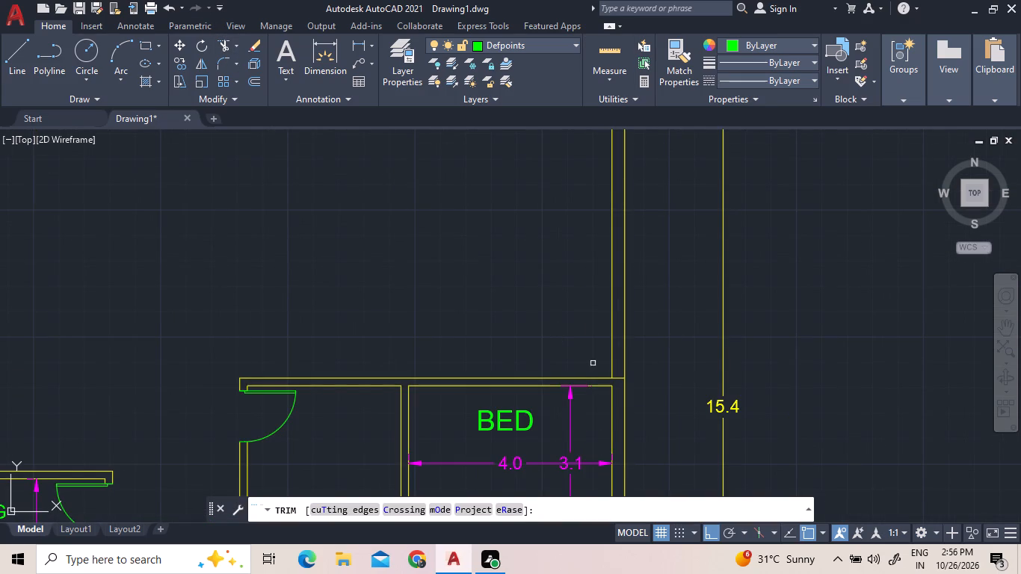
click(617, 380)
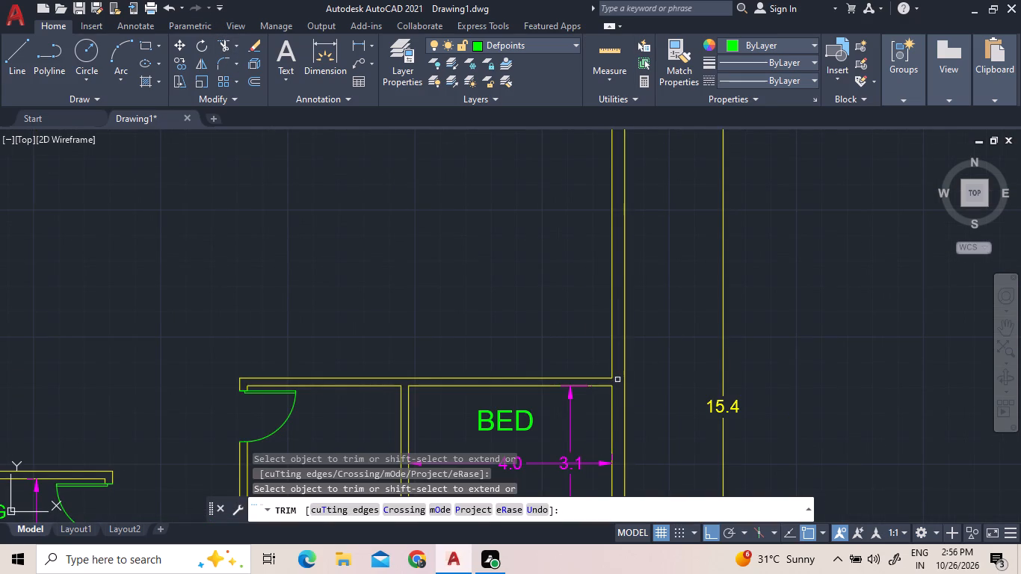
right_click(693, 311)
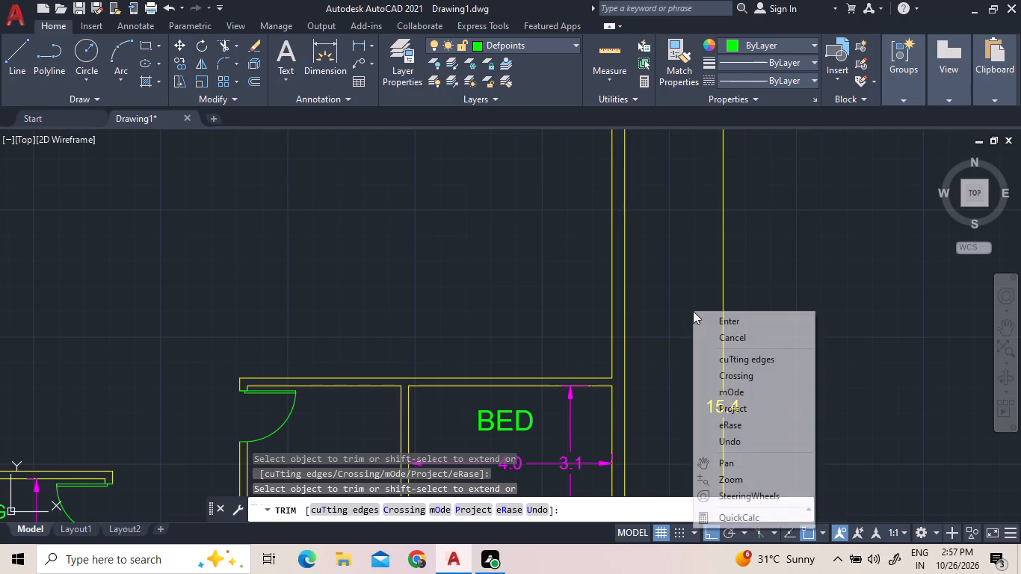
click(692, 320)
right_click(692, 320)
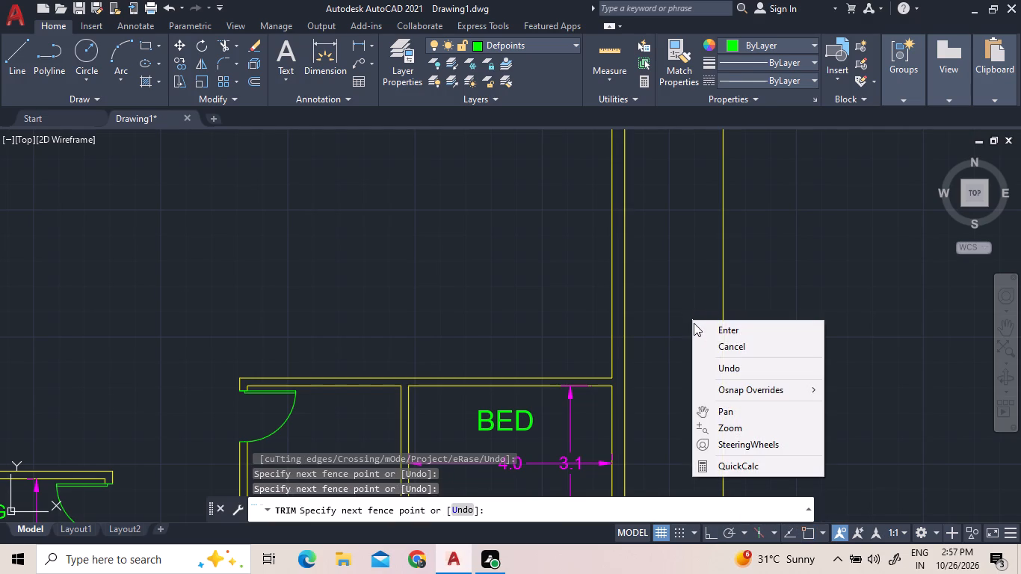
click(718, 331)
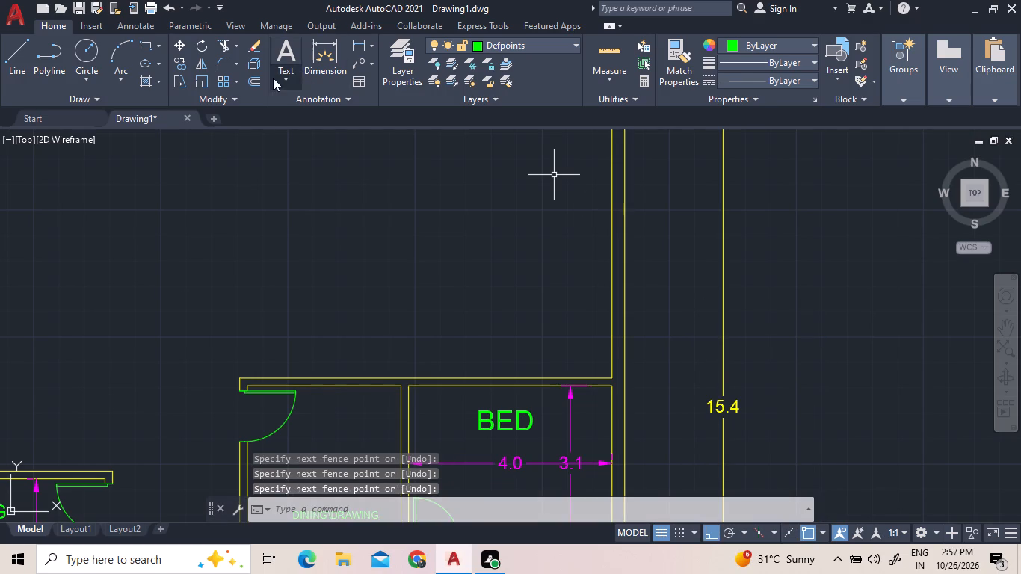
Offset the right outer wall's inner line 2.13 inward, and offset that copy 0.15 further inward to form a vertical partition wall.
click(253, 77)
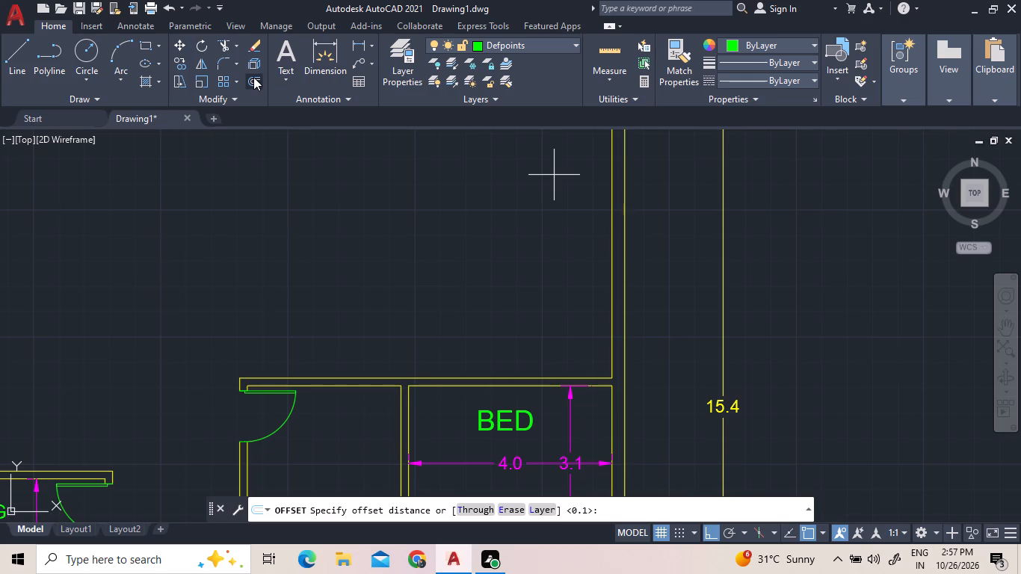
text(2.13)
key(Return)
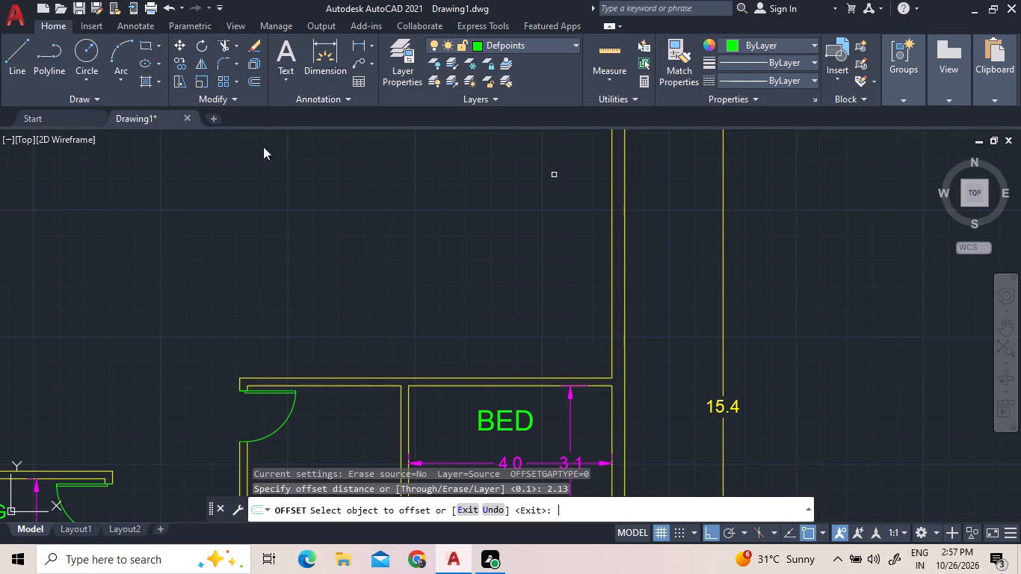
click(611, 205)
click(519, 205)
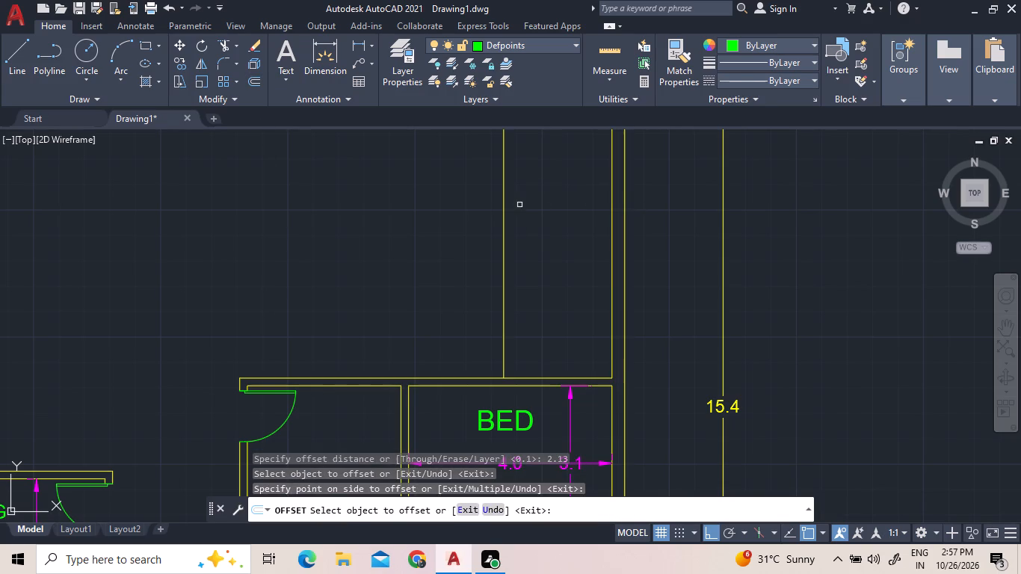
click(255, 84)
text(0.15)
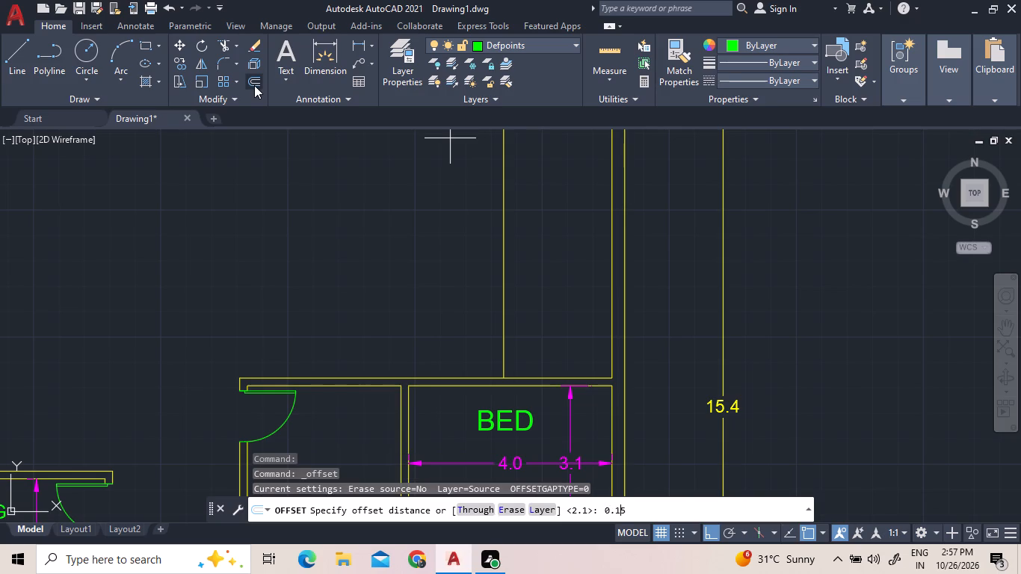
key(Return)
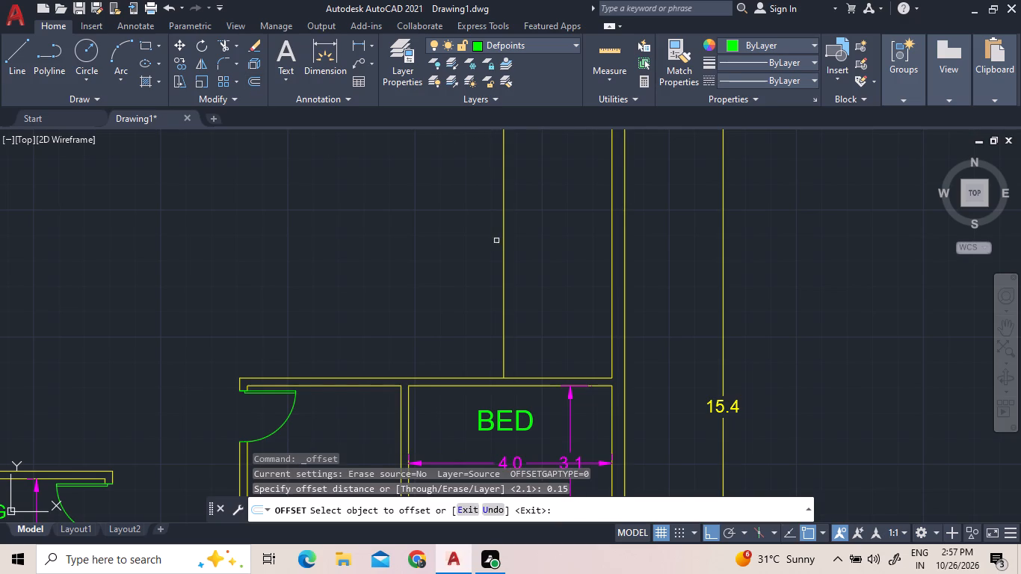
click(505, 243)
click(477, 235)
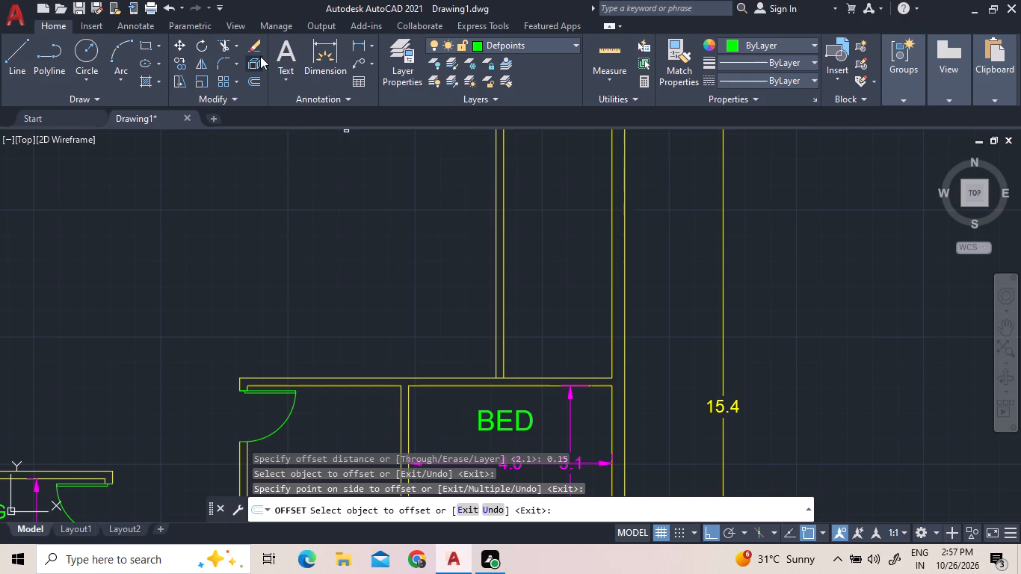
Trim the line between the new partition's two faces where it meets the top wall of the BED room.
click(223, 48)
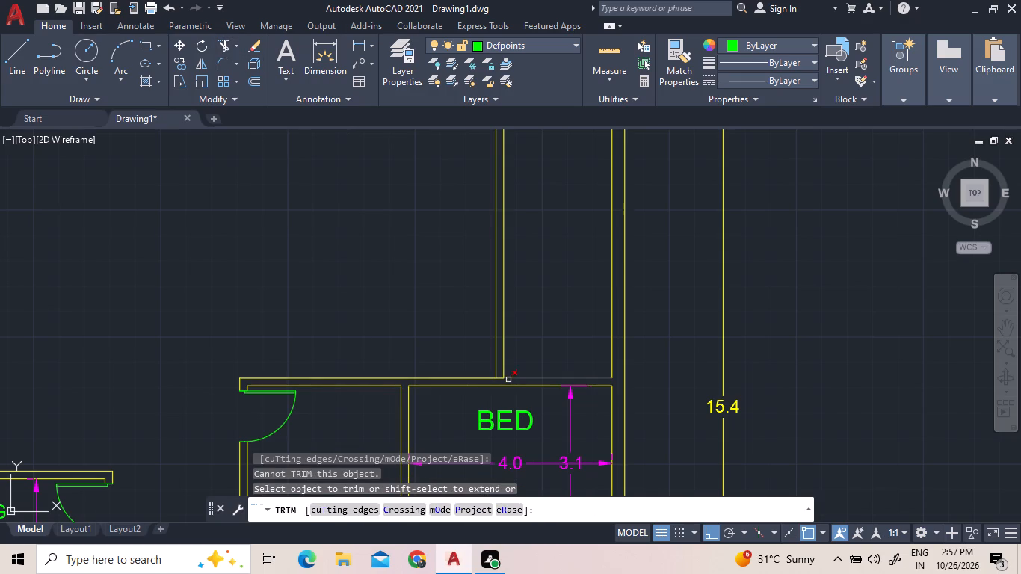
click(499, 377)
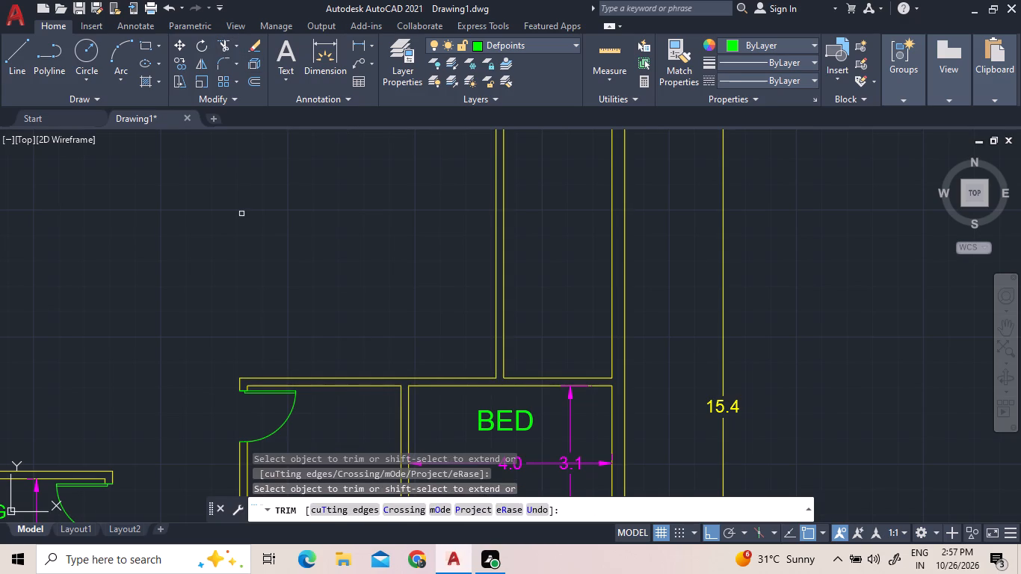
right_click(241, 214)
click(253, 226)
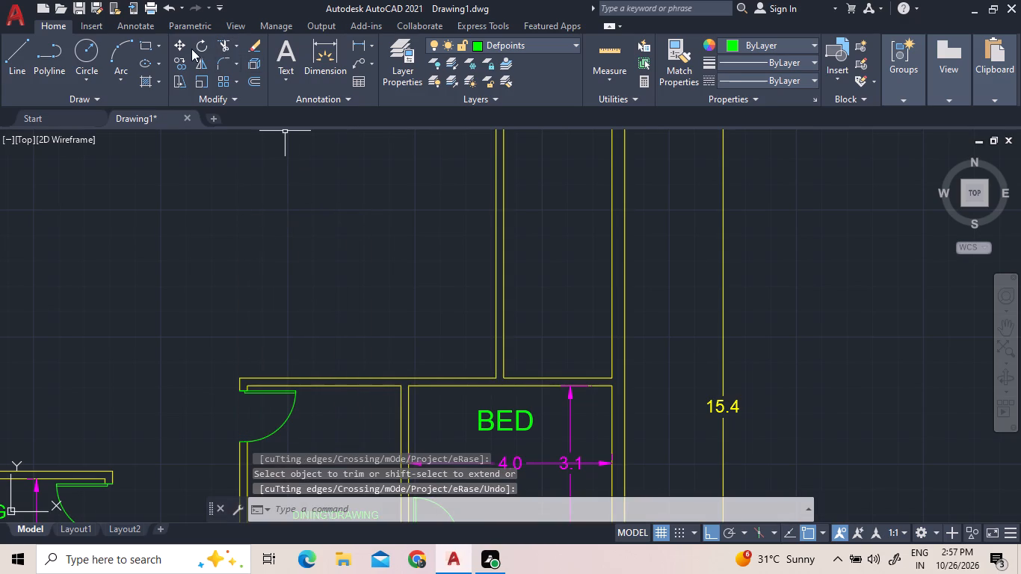
Offset the BED room's upper wall line 1.22 upward between the partition and outer wall, and offset the copy 0.15 upward as a cross wall.
click(256, 78)
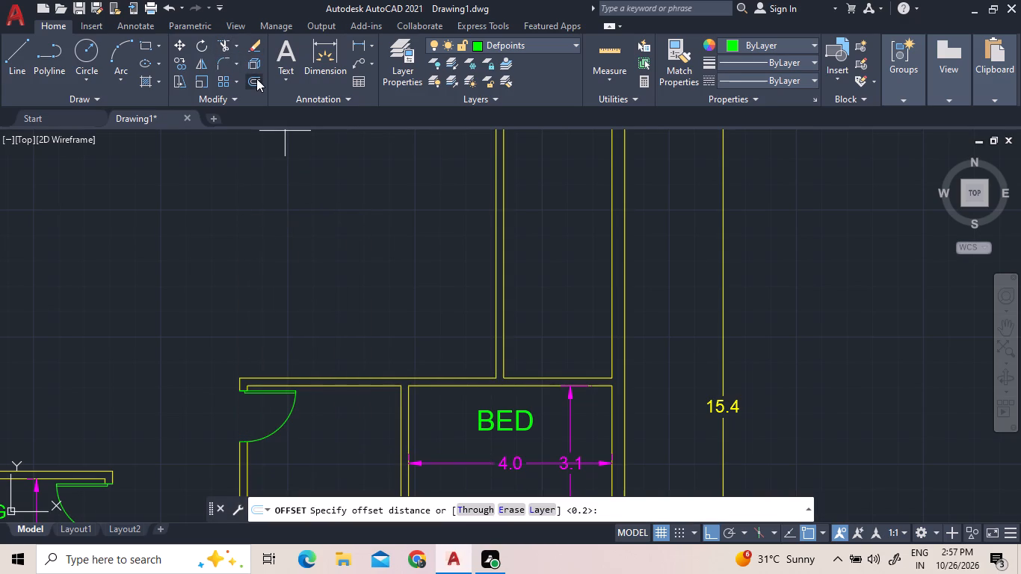
text(1.22)
key(Return)
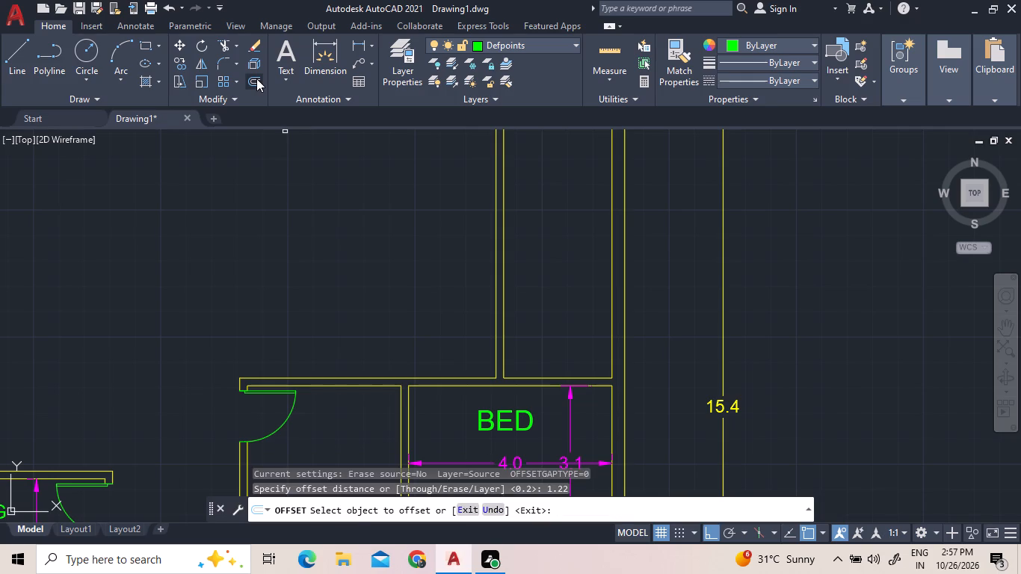
click(531, 377)
click(545, 281)
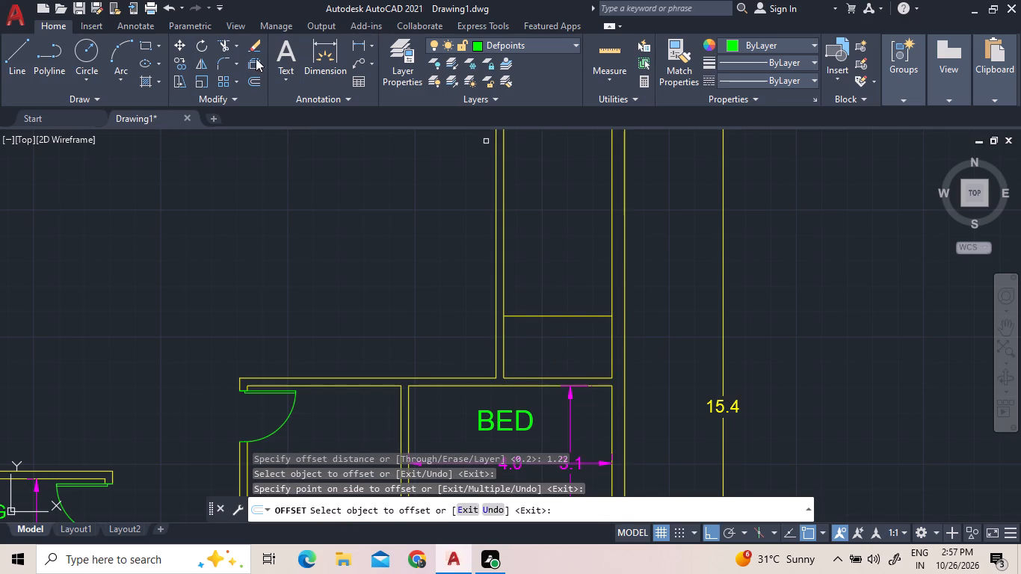
click(250, 70)
click(247, 75)
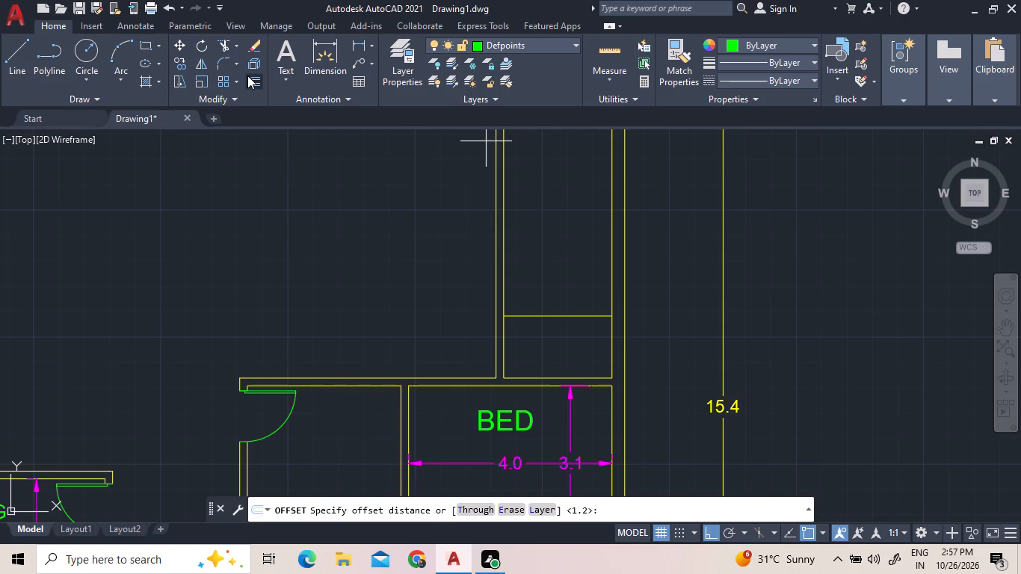
text(0.15)
key(Return)
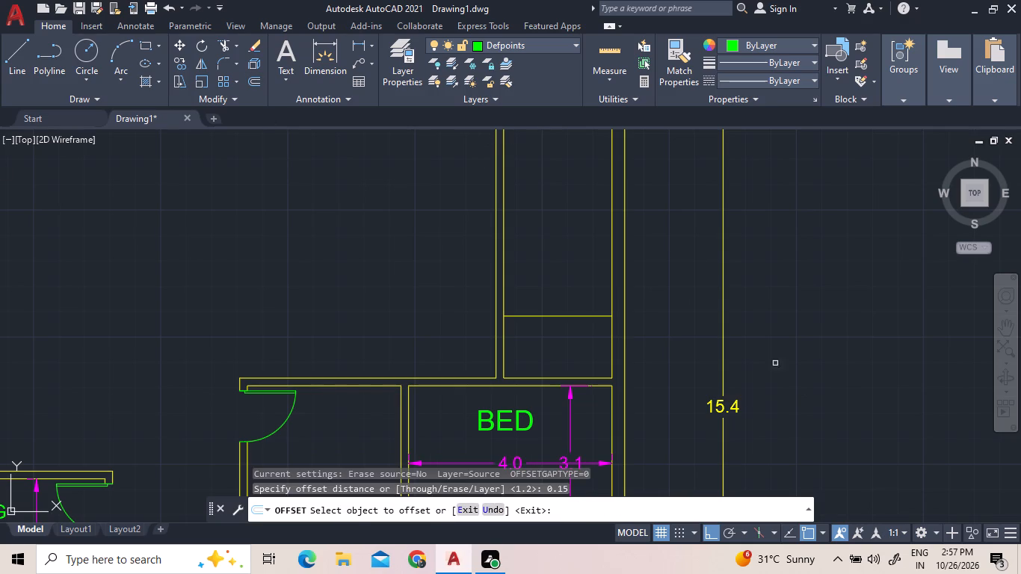
click(585, 315)
click(576, 274)
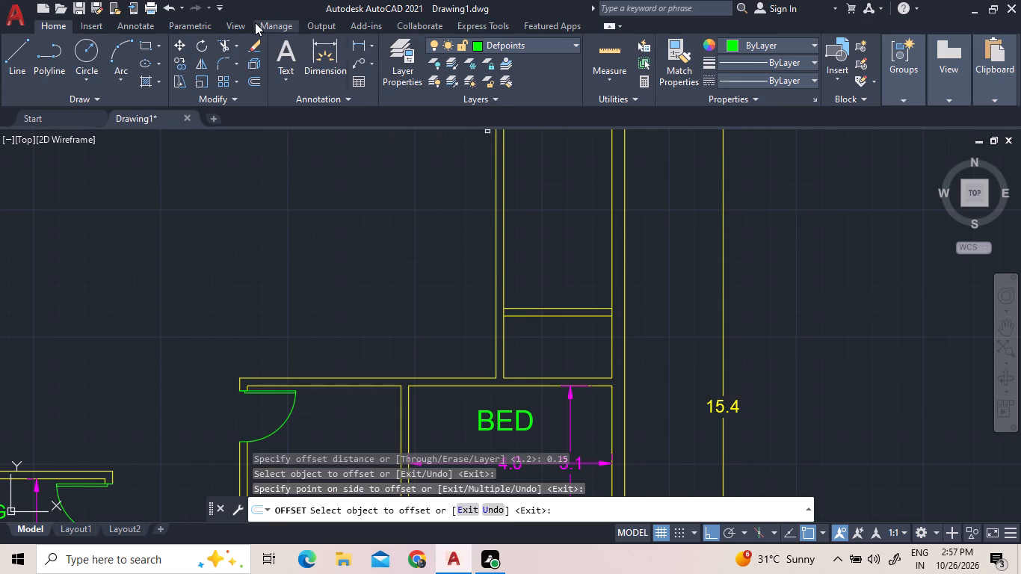
Offset the cross wall's upper line 1.52 upward, and offset that copy 0.15 upward to form a second cross wall.
click(253, 84)
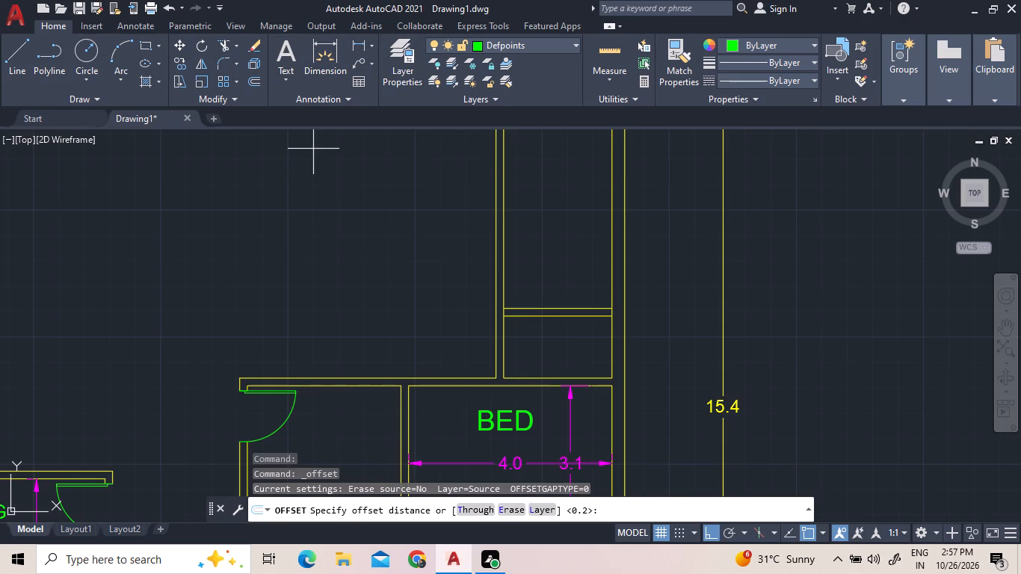
text(1.52)
key(Return)
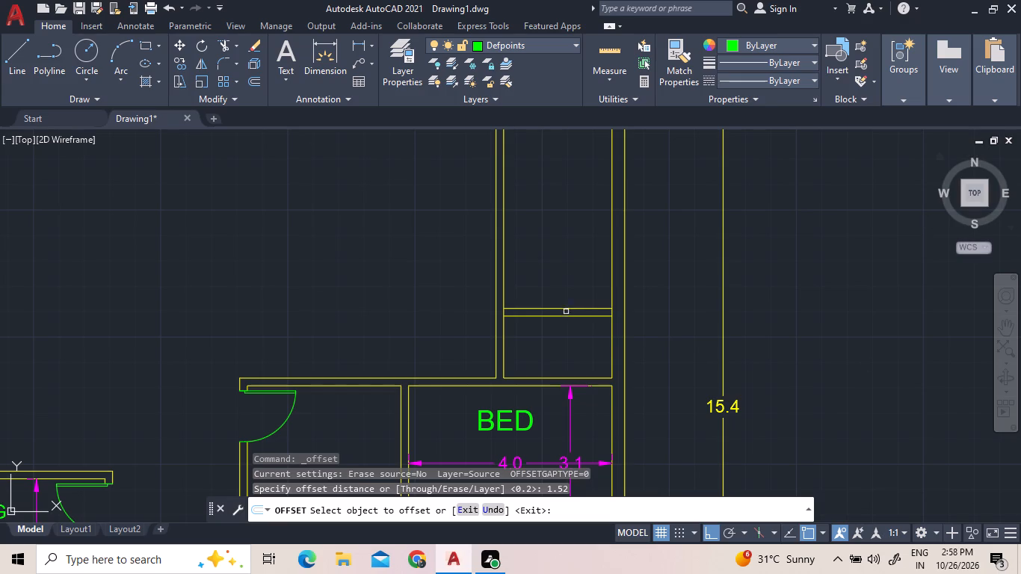
click(563, 309)
click(542, 232)
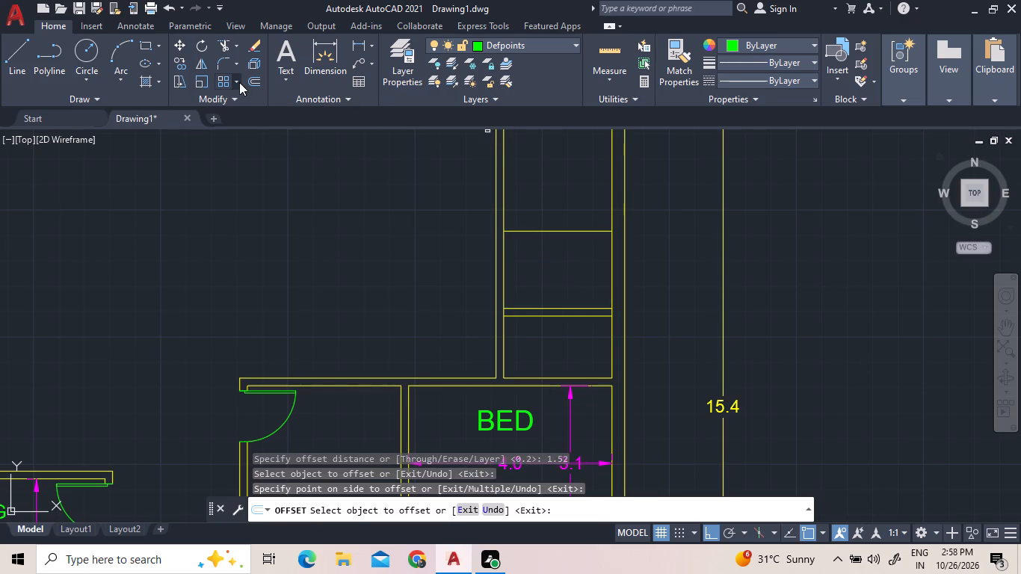
click(253, 81)
text(0.15)
key(Return)
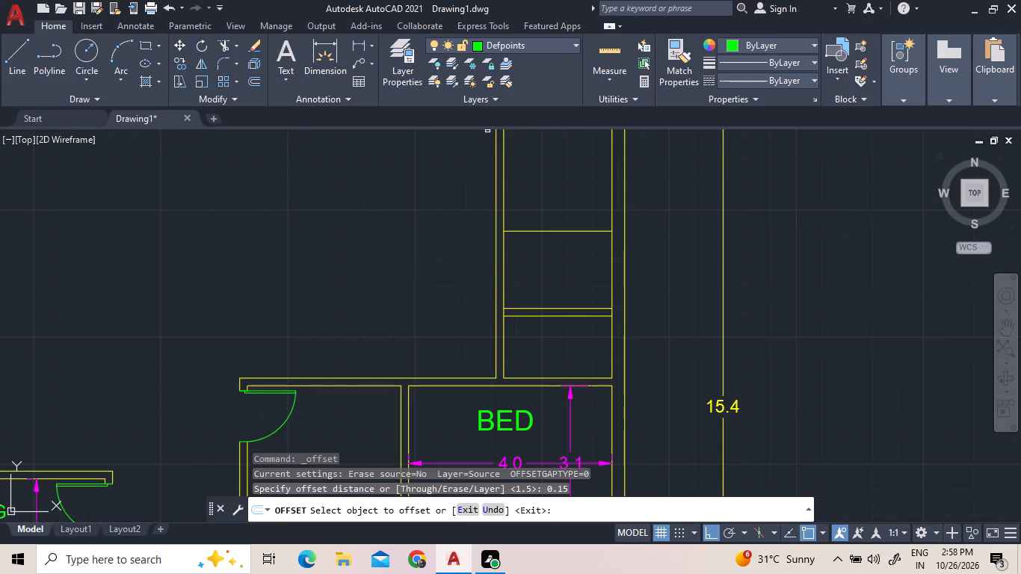
click(575, 234)
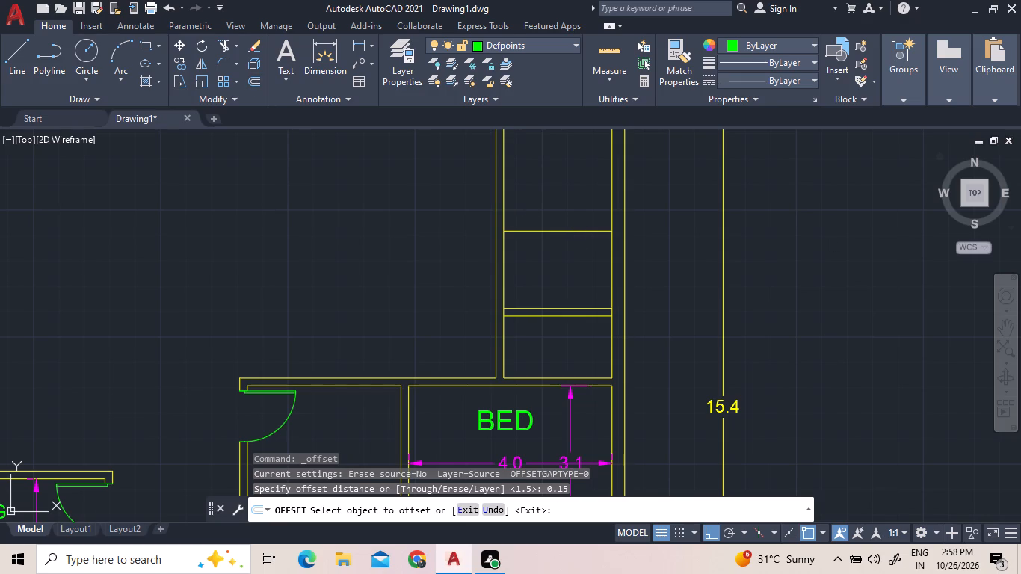
click(571, 232)
click(567, 202)
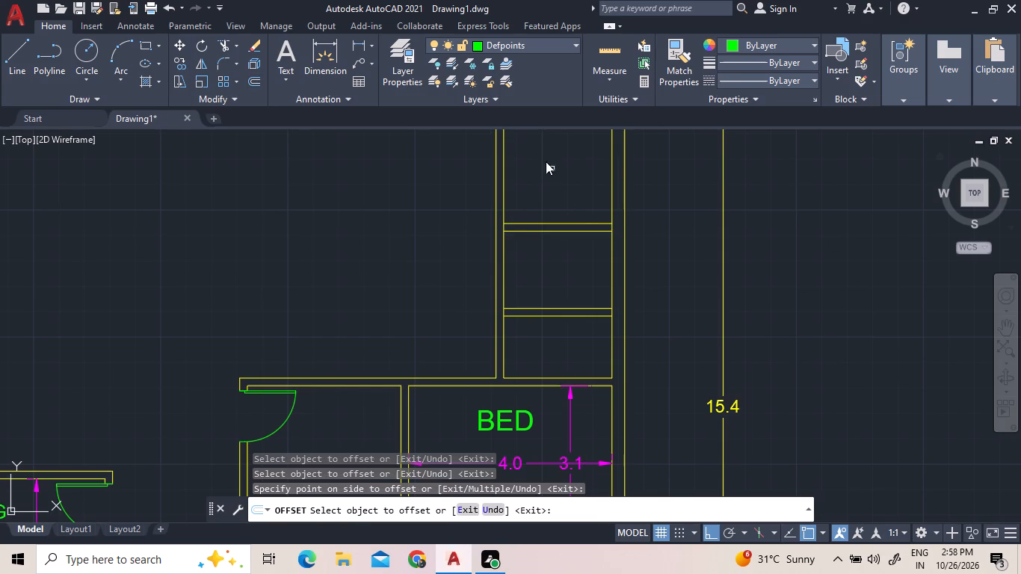
Offset the second cross wall's upper line 1.22 upward, and offset that copy 0.15 upward to form a third cross wall.
click(247, 78)
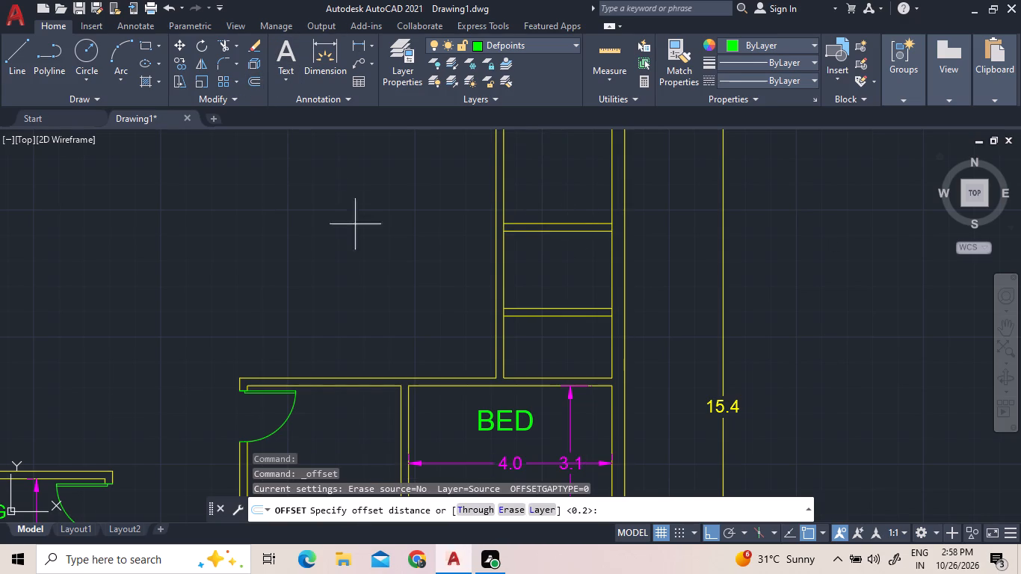
scroll(490, 284, down, 3)
scroll(521, 253, up, 3)
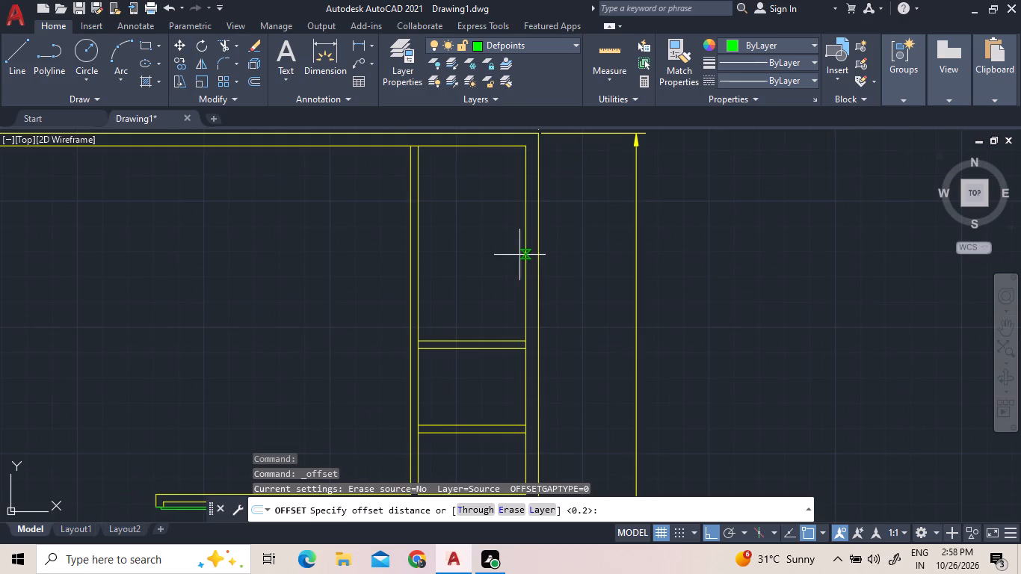
scroll(513, 267, down, 1)
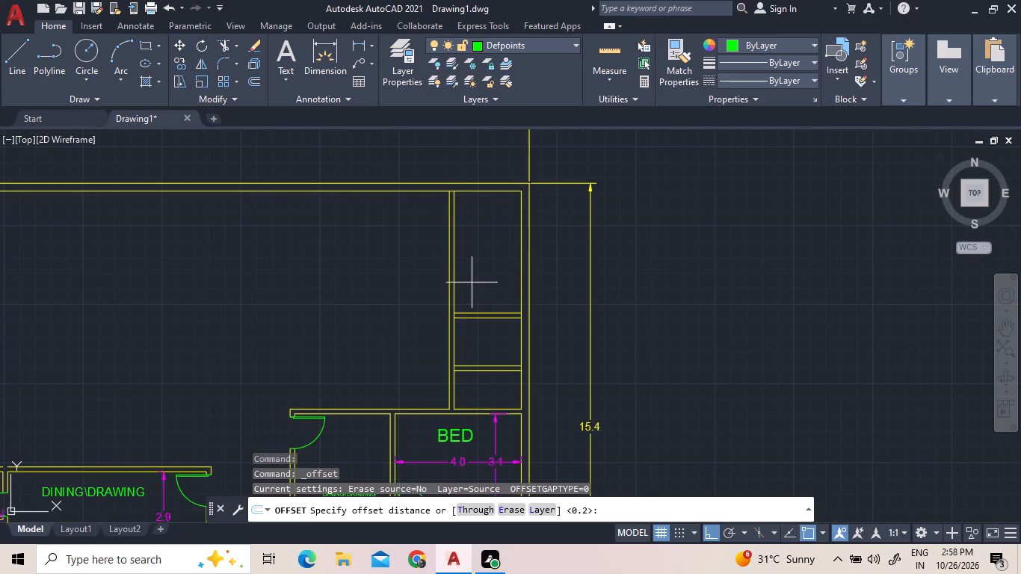
text(1.22)
key(Return)
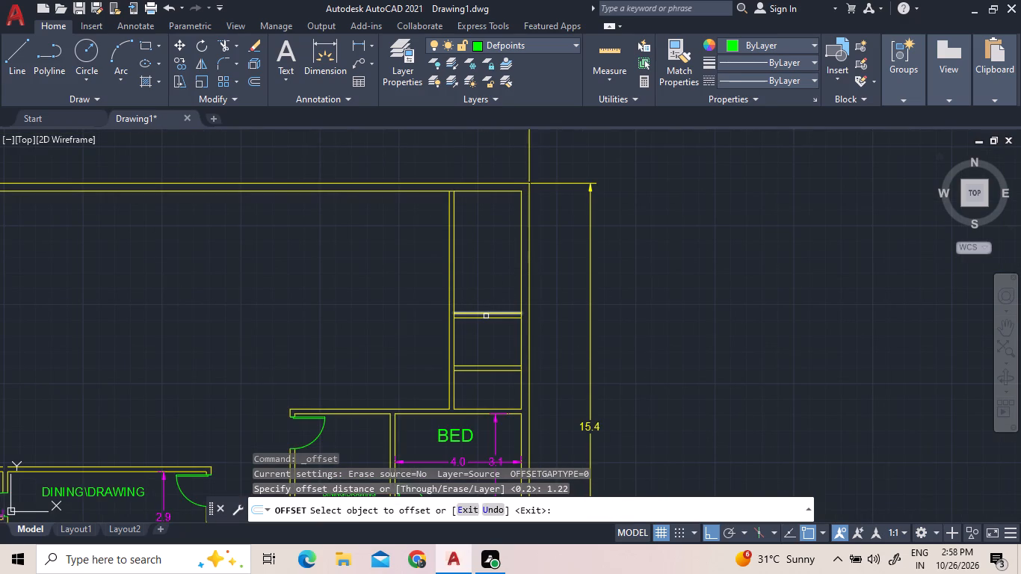
click(482, 312)
click(487, 278)
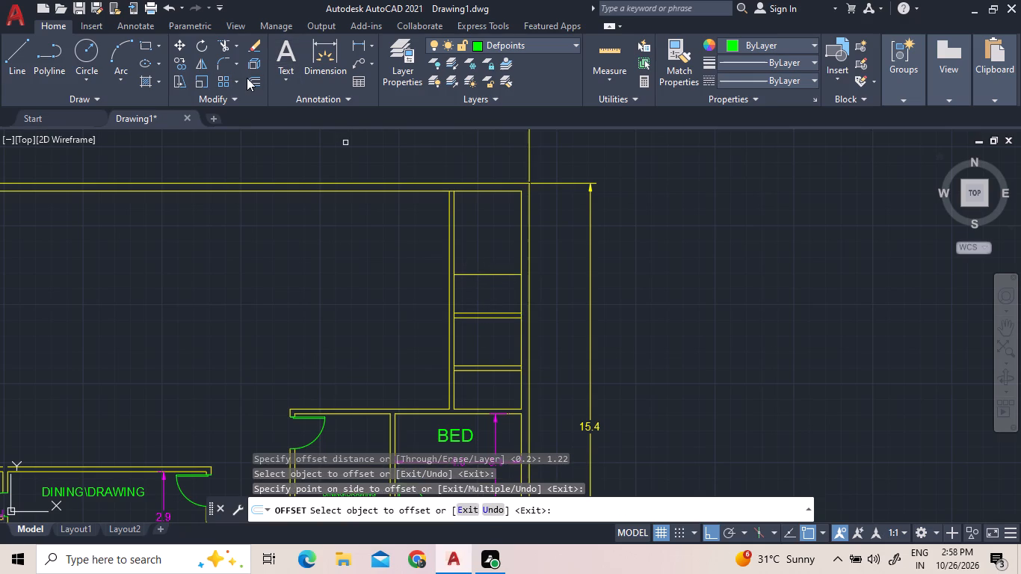
click(247, 78)
text(0.15)
key(Return)
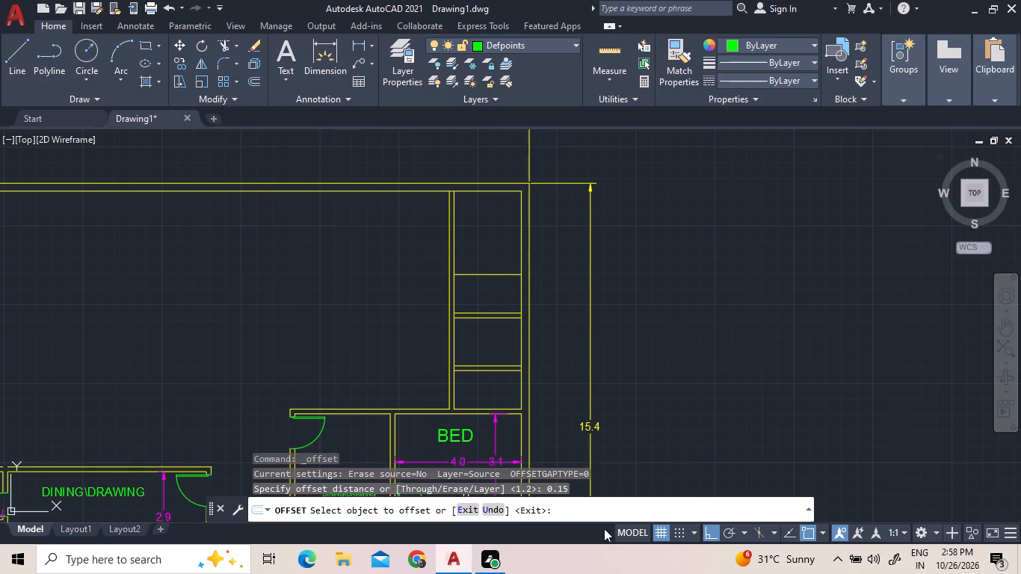
click(501, 274)
click(501, 229)
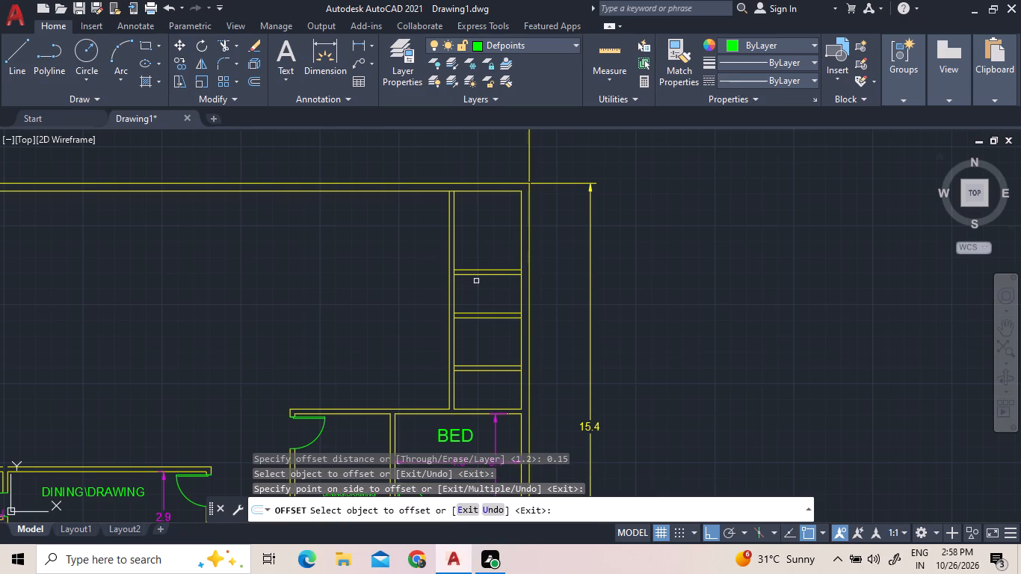
right_click(511, 224)
click(519, 224)
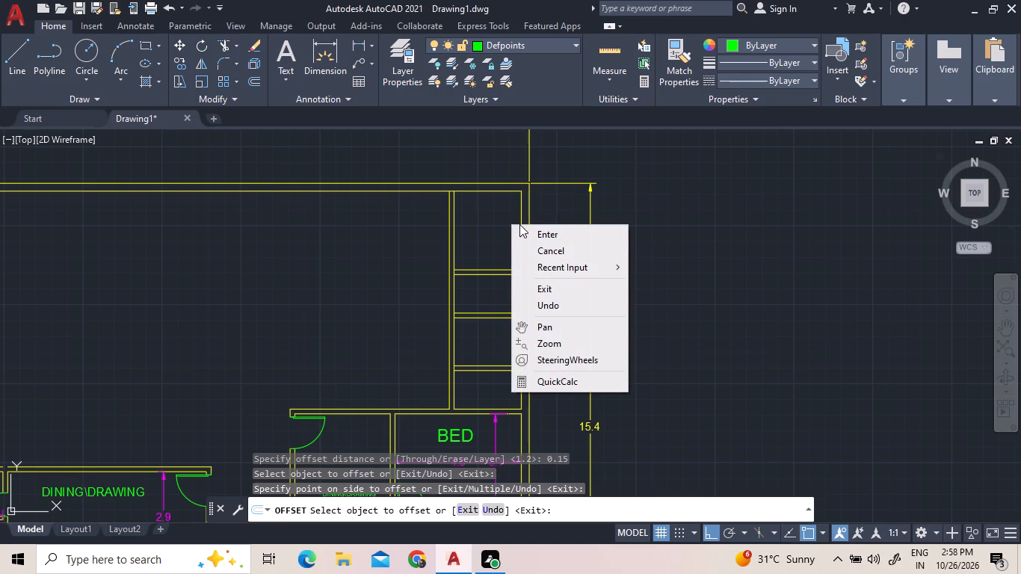
click(519, 226)
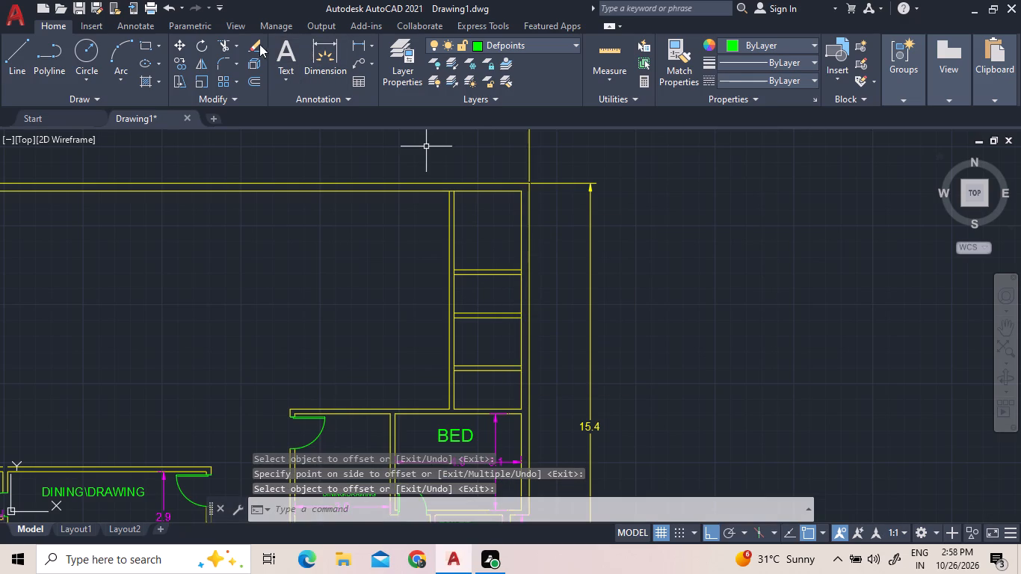
Trim away the partition's room-side line above the uppermost cross wall.
click(223, 37)
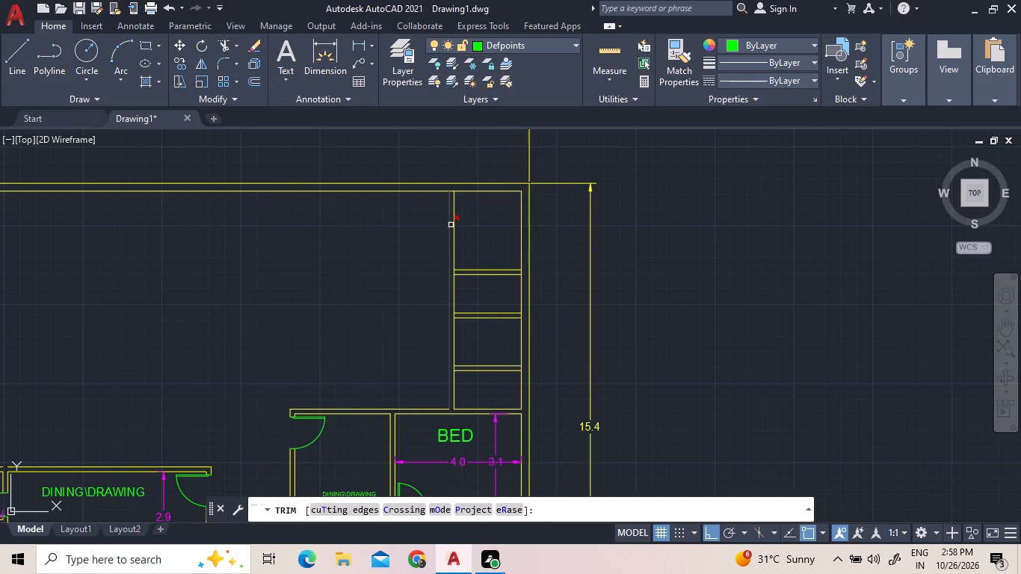
click(458, 229)
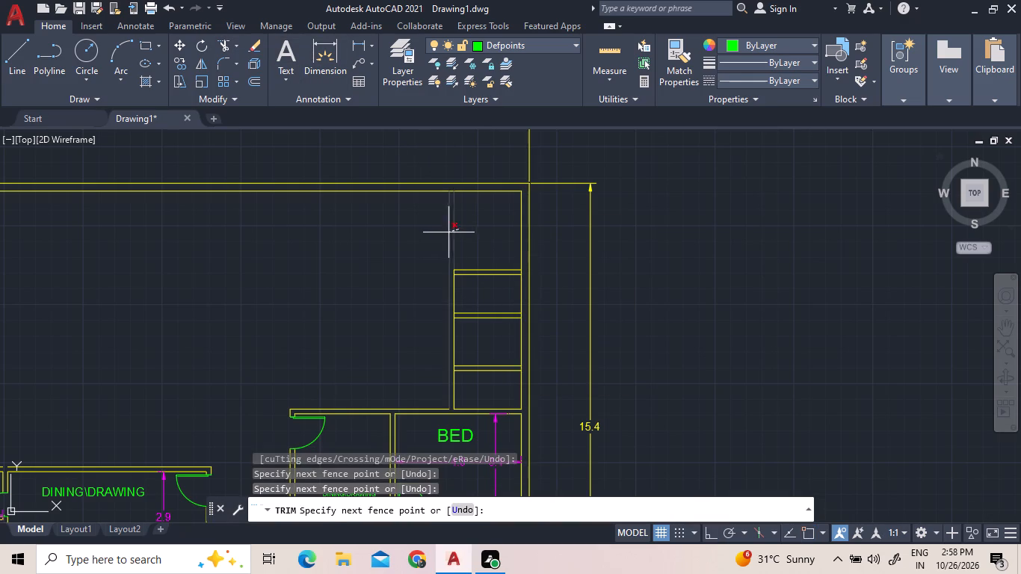
click(454, 232)
Trim the vertical wall lines between the two faces of all three cross walls, at the partition and outer wall ends.
scroll(457, 272, up, 4)
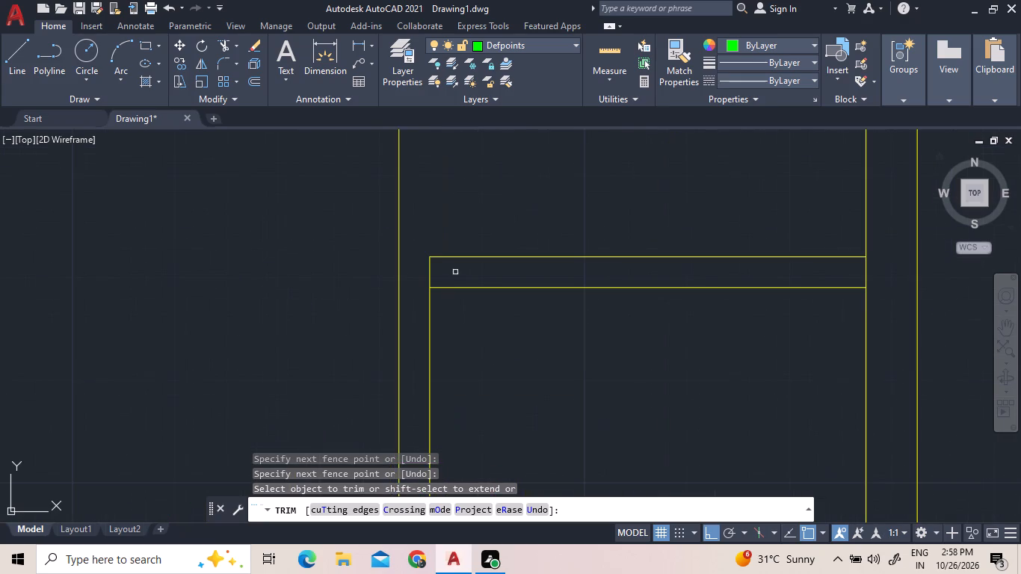
click(431, 274)
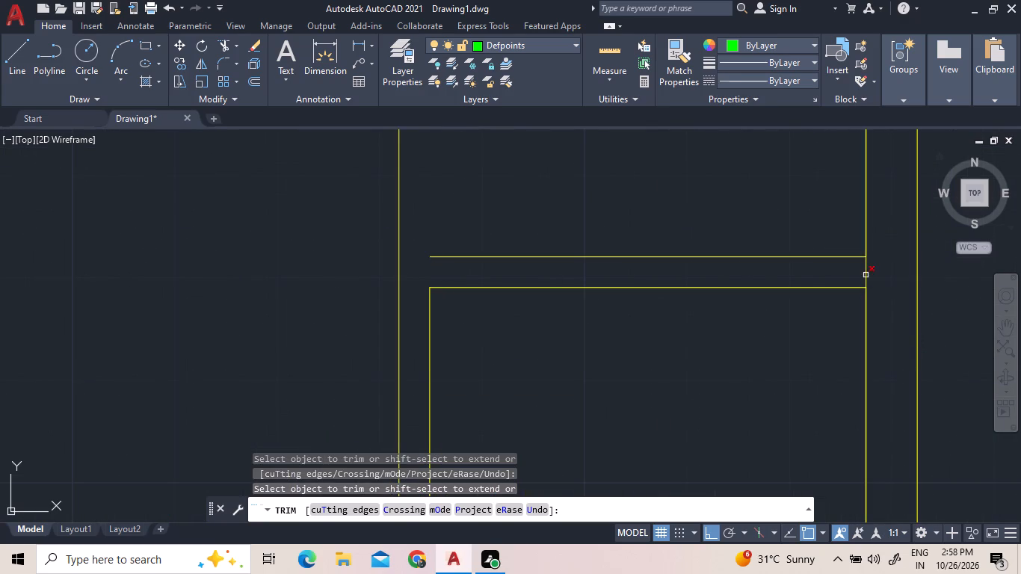
click(866, 275)
scroll(613, 262, down, 2)
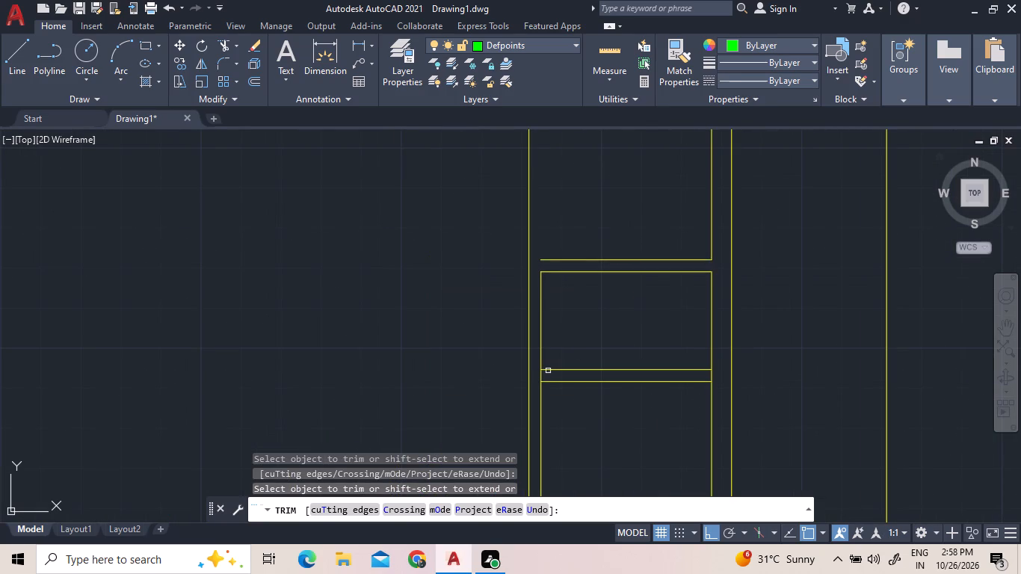
click(541, 377)
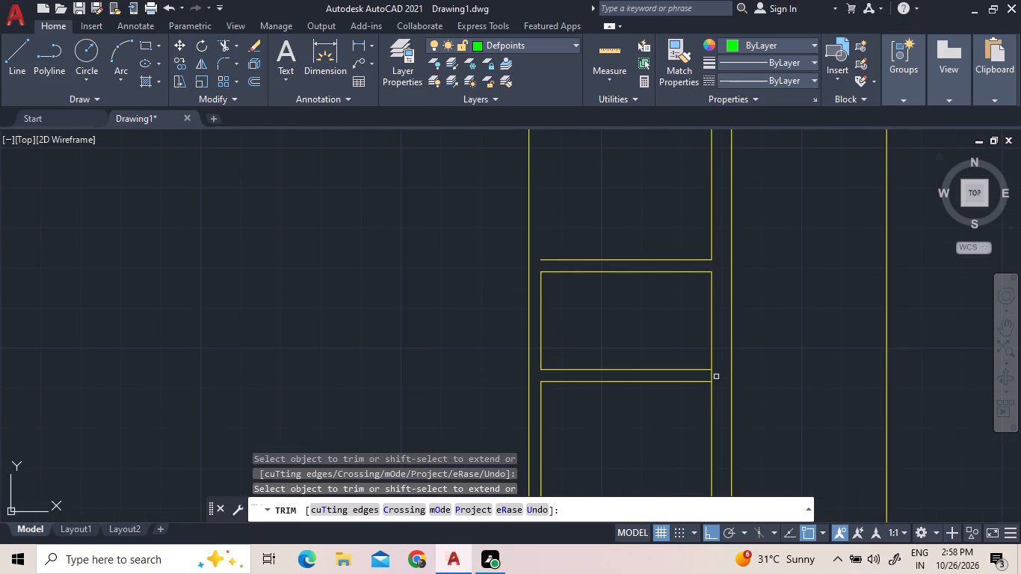
click(715, 377)
click(707, 375)
scroll(676, 310, down, 3)
scroll(672, 354, up, 4)
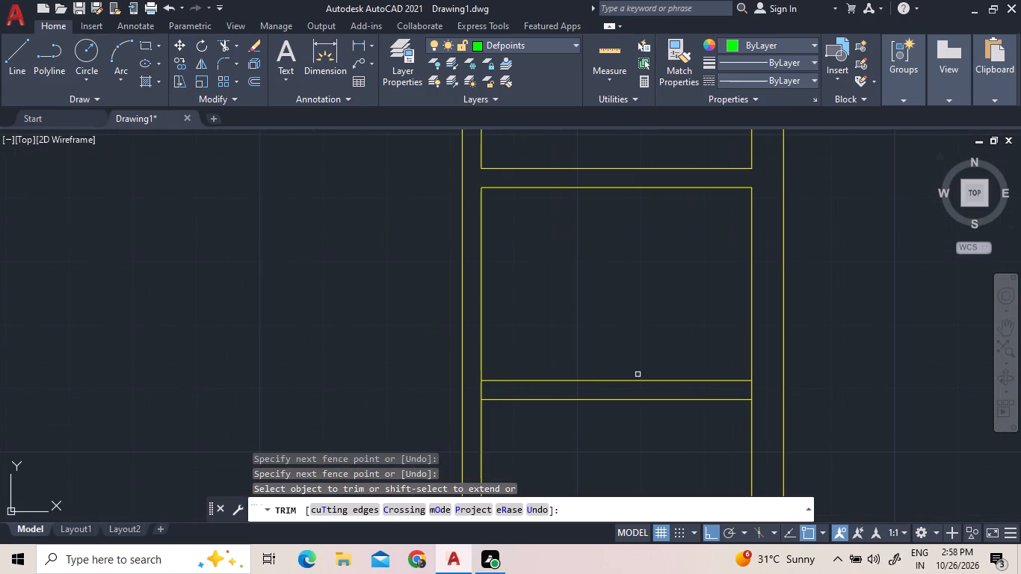
click(484, 387)
click(474, 386)
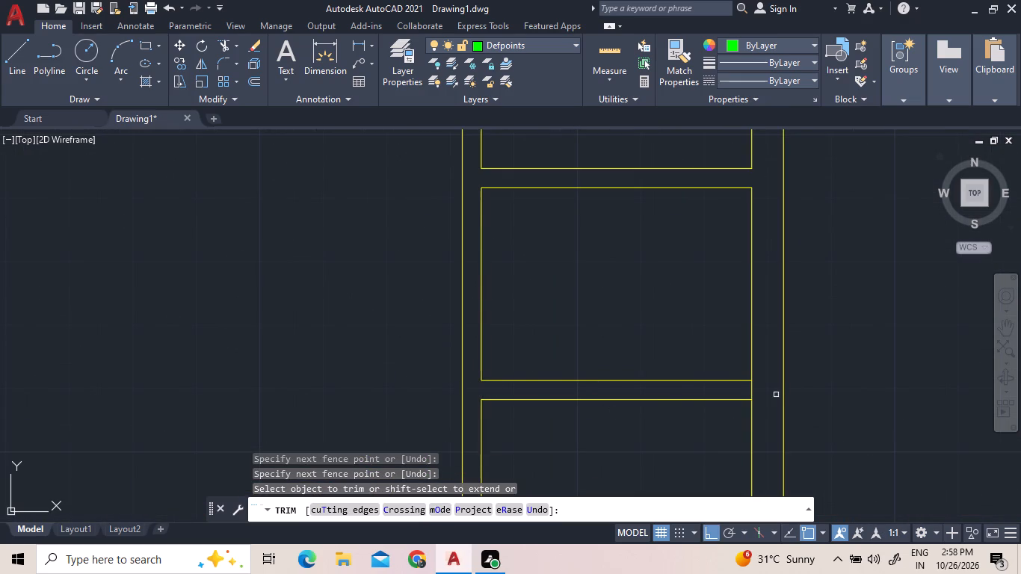
click(759, 390)
click(749, 391)
scroll(703, 345, down, 2)
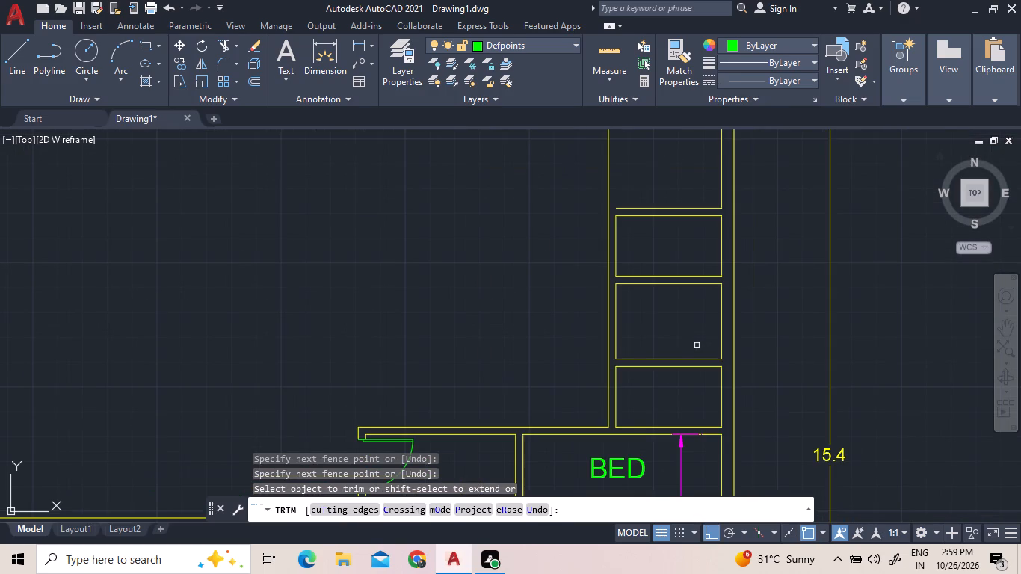
Extend the uppermost cross wall's upper line to the partition's outer face.
middle_drag(680, 389, 631, 450)
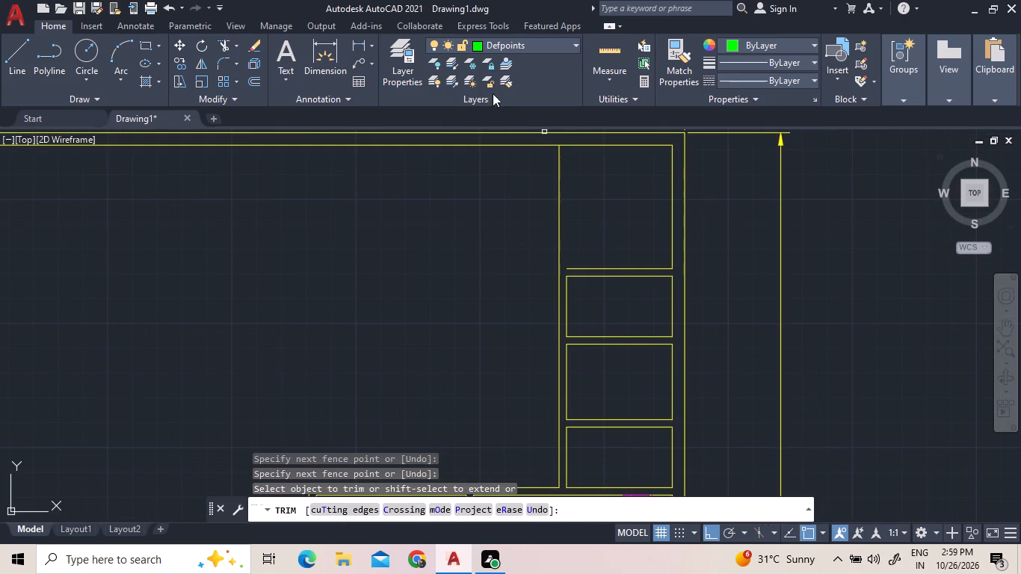
click(232, 43)
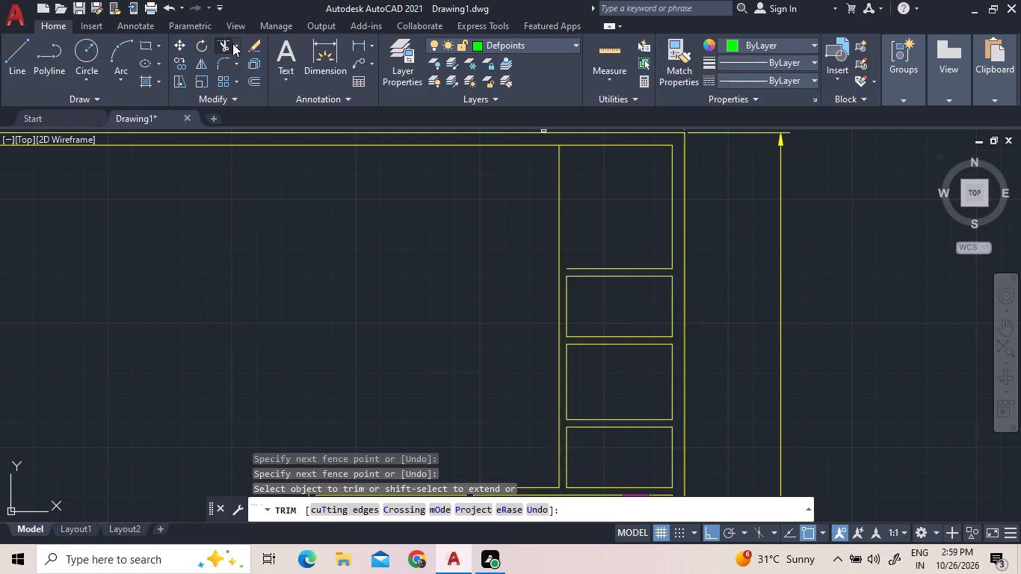
click(239, 52)
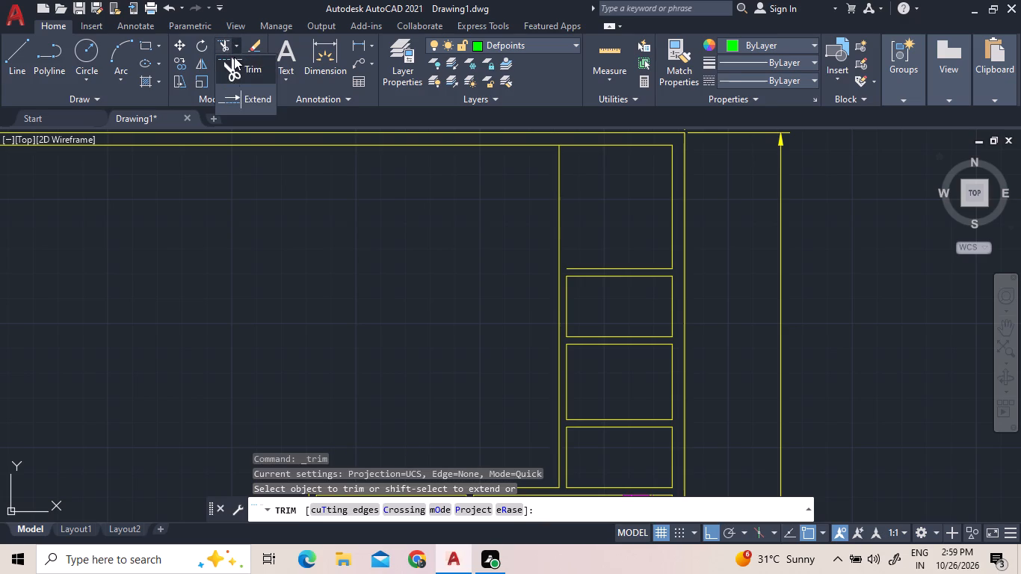
click(231, 89)
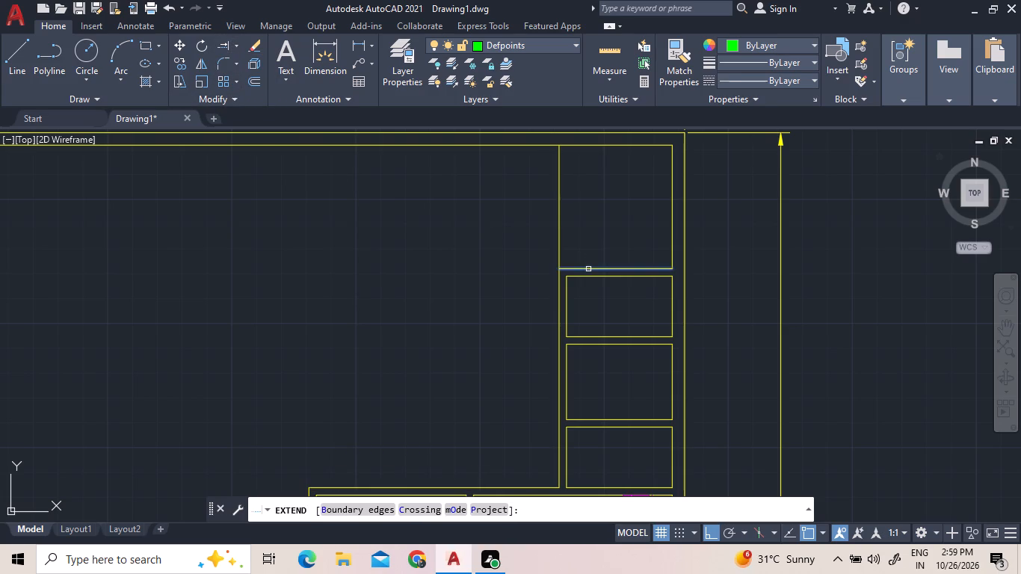
click(588, 269)
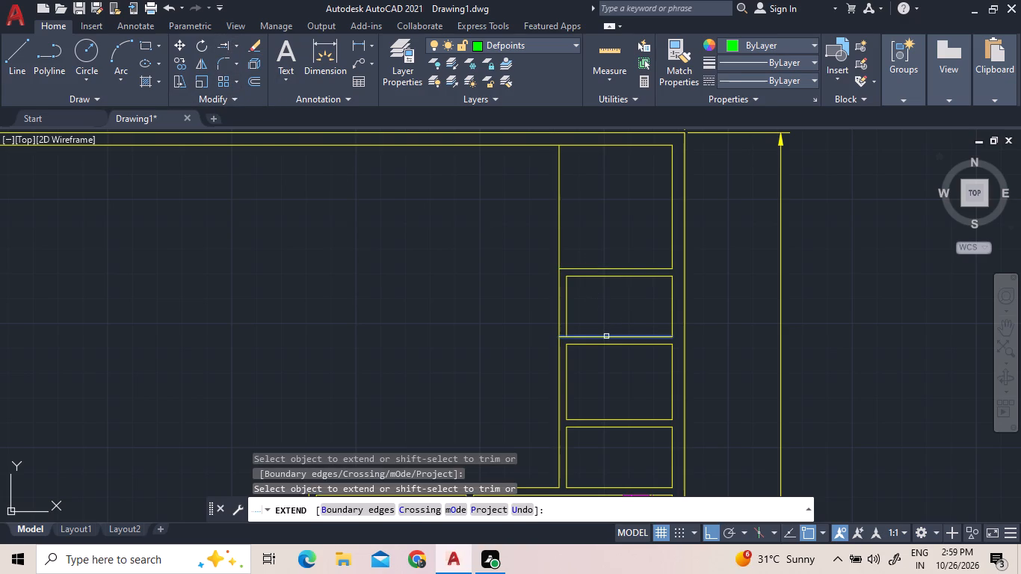
right_drag(458, 274, 448, 275)
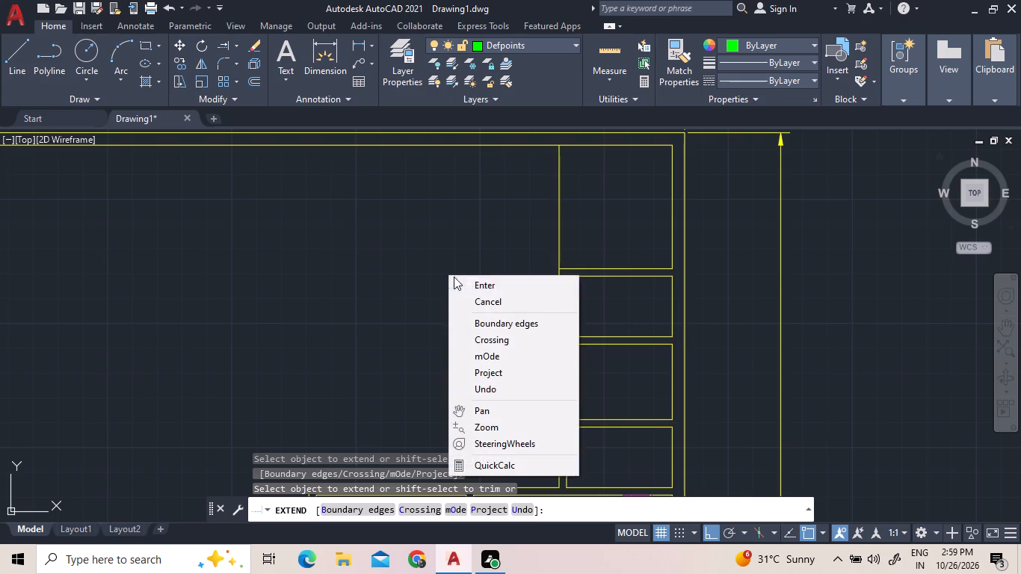
click(555, 173)
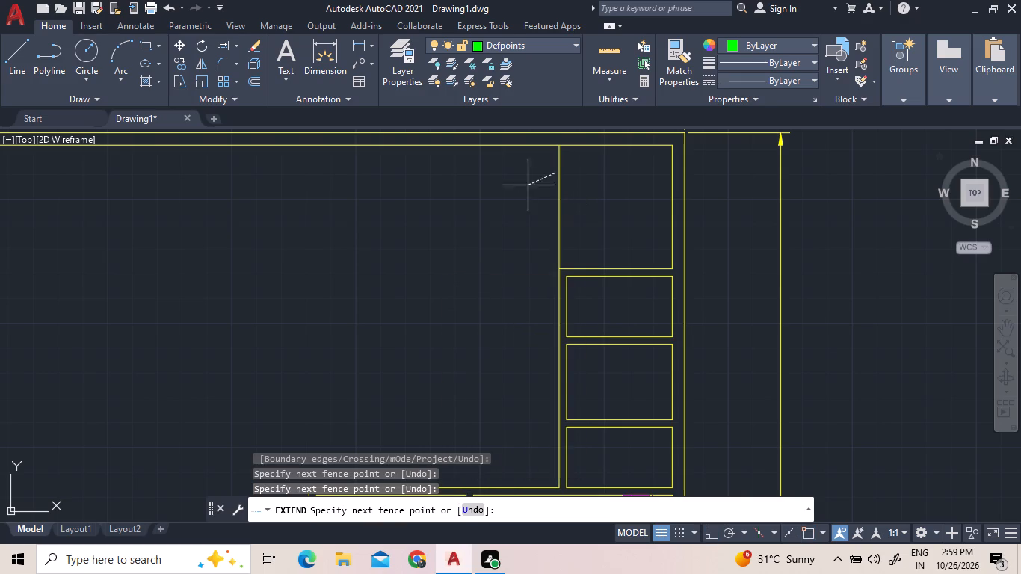
click(507, 185)
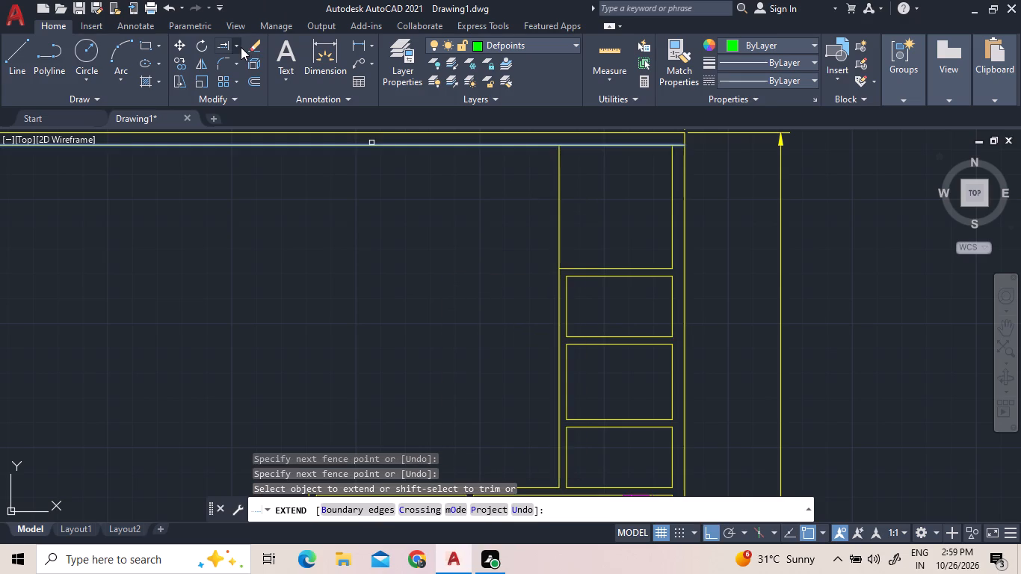
Trim away the partition's remaining outer line above the uppermost cross wall so the wall corner closes.
click(241, 47)
click(243, 67)
drag(592, 238, 605, 238)
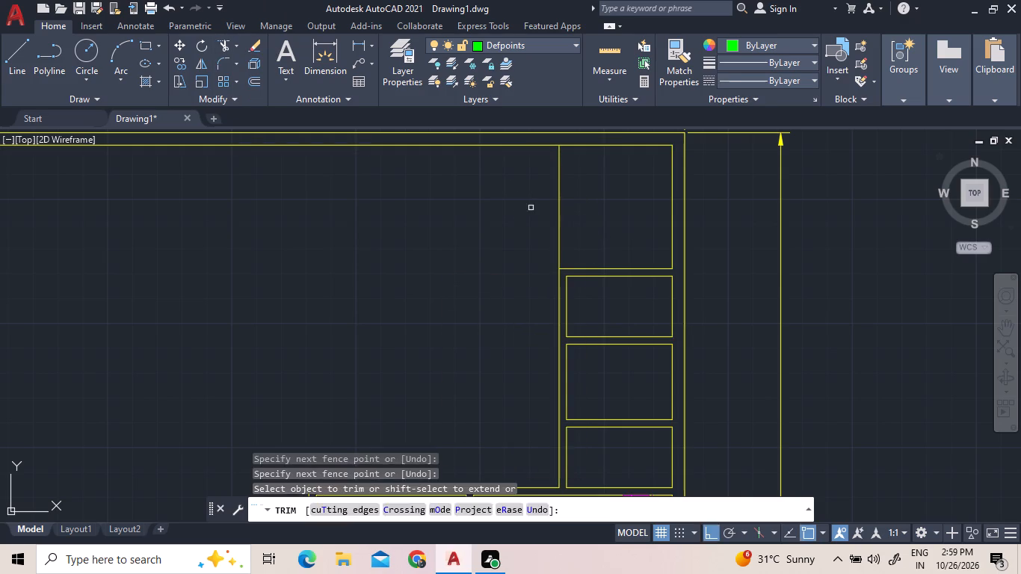
click(528, 208)
click(592, 217)
right_click(490, 222)
click(523, 232)
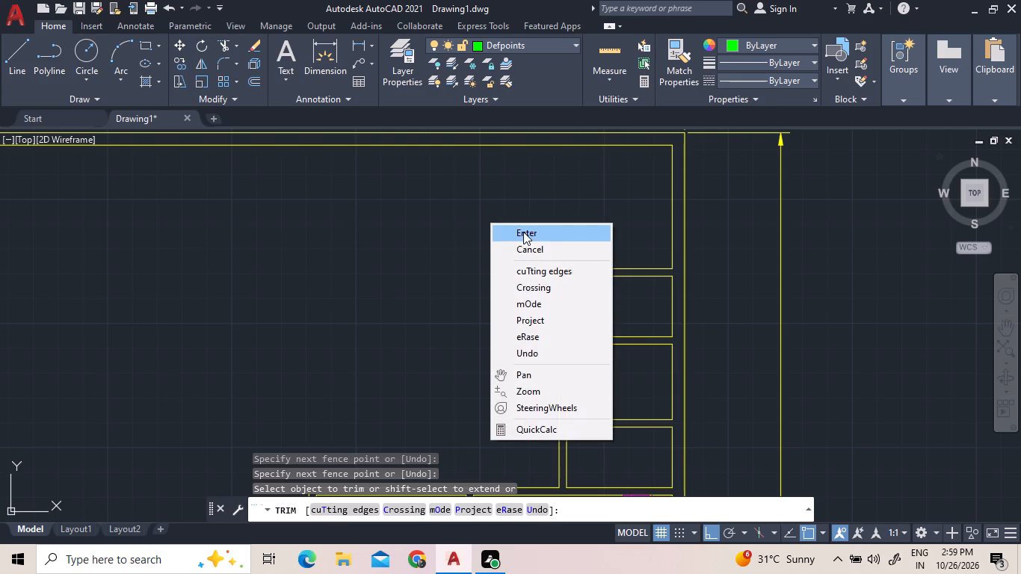
Draw a short vertical line across the uppermost cross wall, starting from the uppermost small room's upper inner corner at the partition.
scroll(492, 233, down, 1)
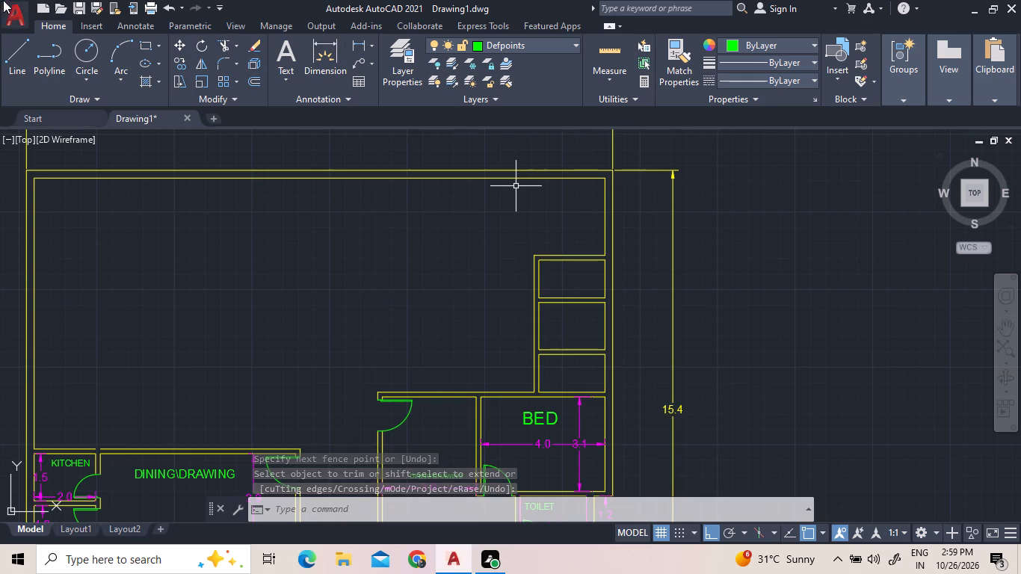
click(25, 40)
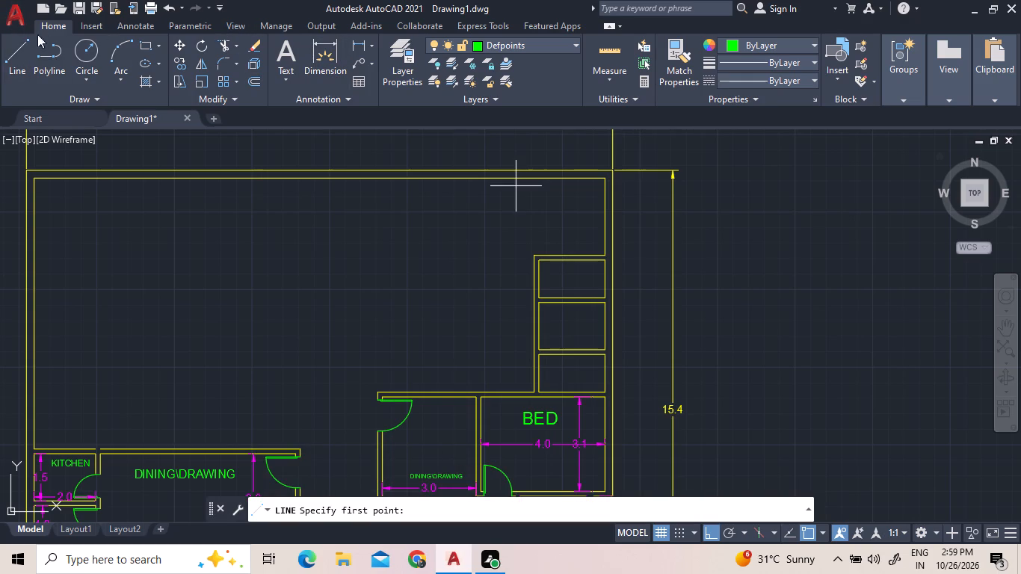
scroll(591, 262, up, 3)
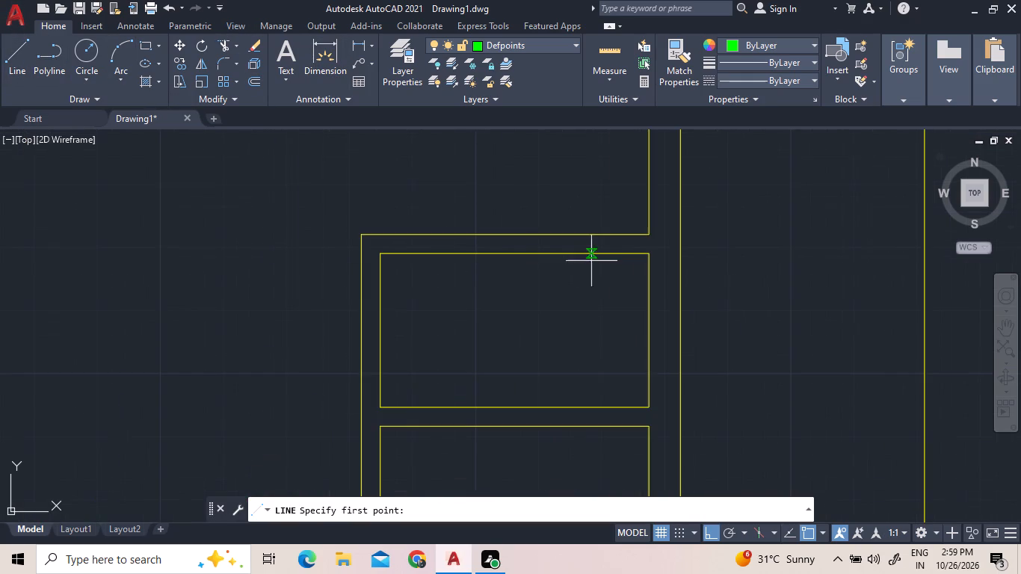
click(384, 253)
click(379, 234)
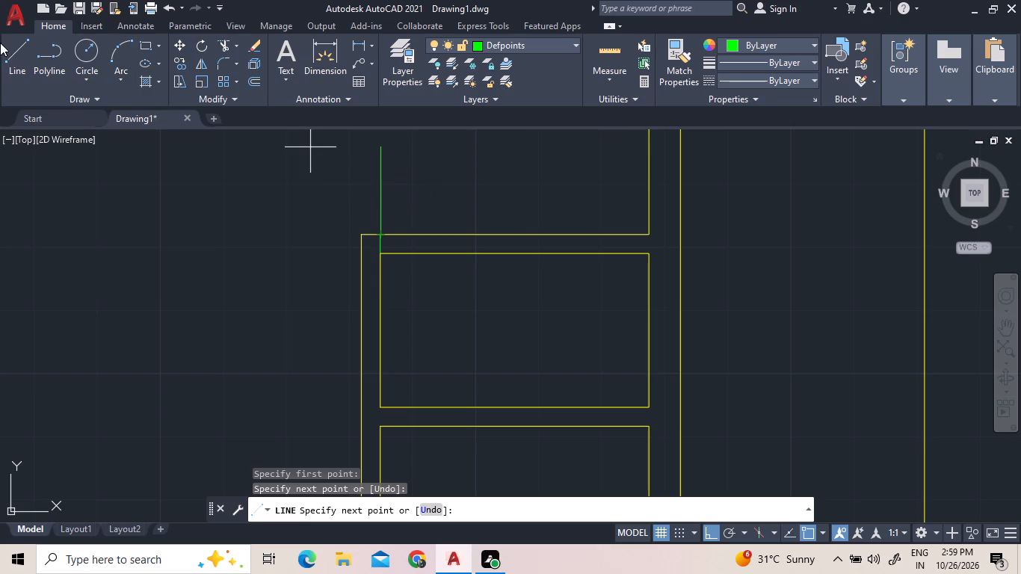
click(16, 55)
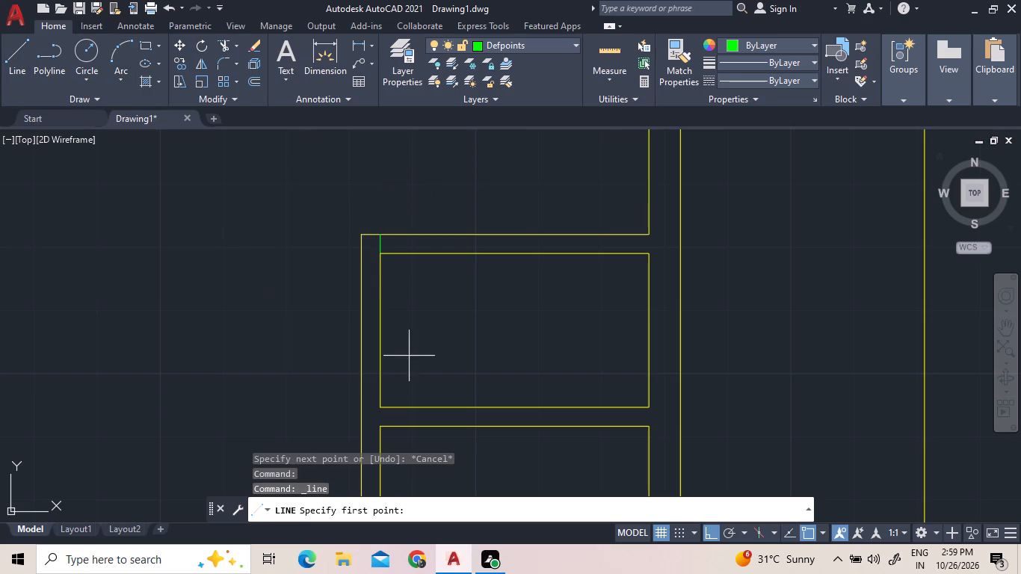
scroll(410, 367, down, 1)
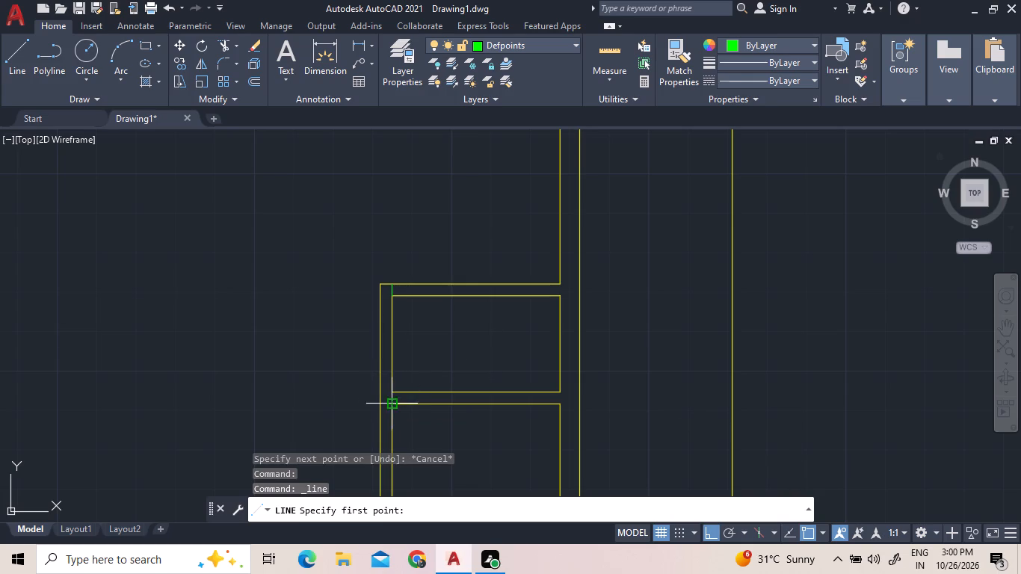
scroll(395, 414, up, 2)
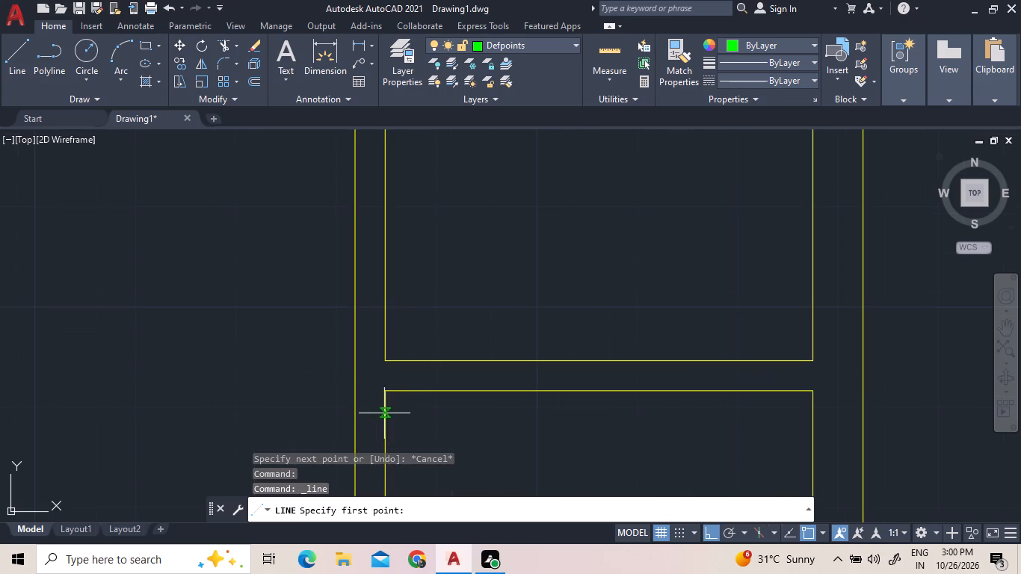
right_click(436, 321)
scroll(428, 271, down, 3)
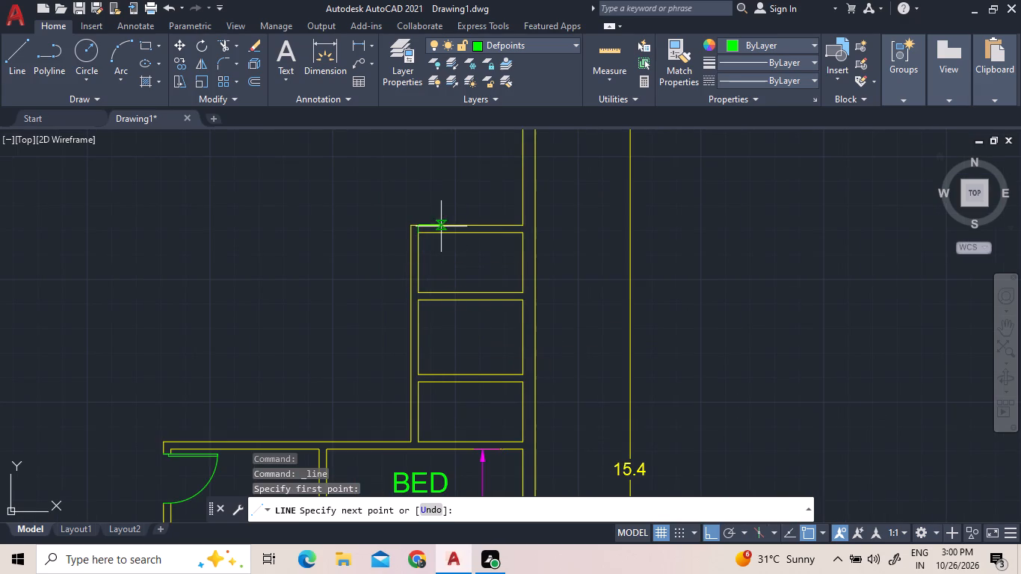
Draw two short horizontal lines across the partition, one level with each face of the cross wall between the middle and lowest small rooms.
click(11, 62)
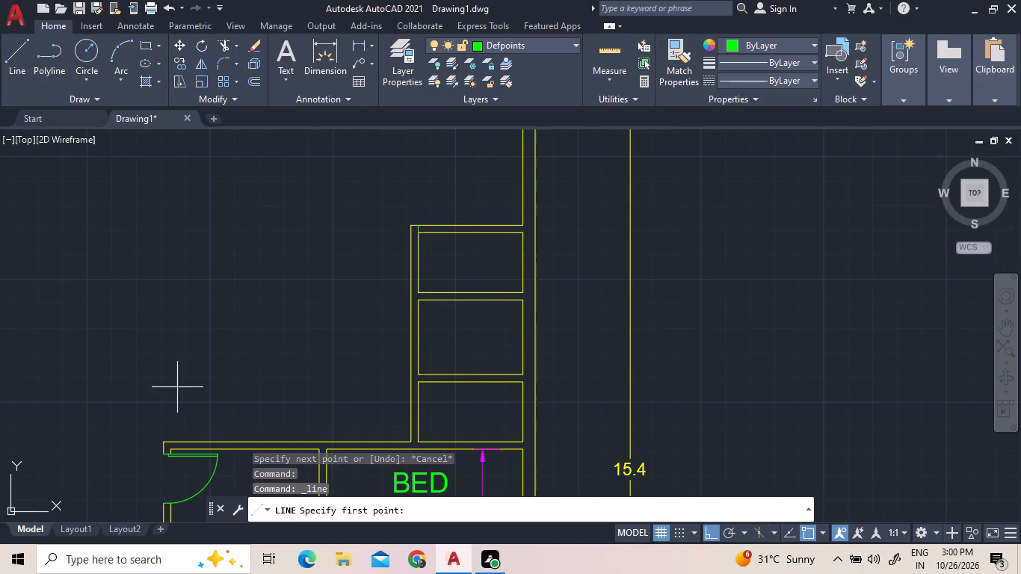
scroll(415, 374, up, 4)
click(429, 389)
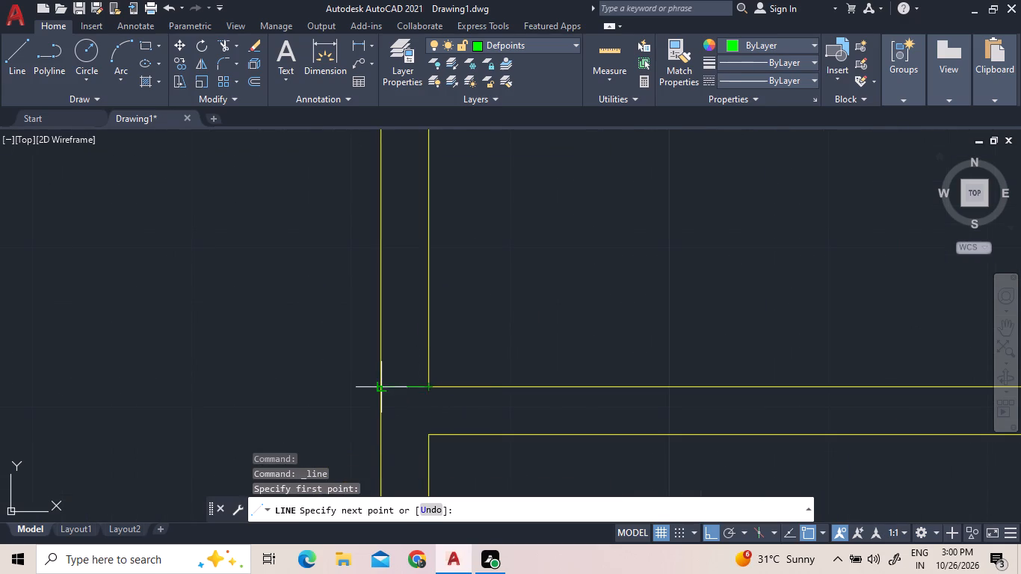
click(380, 385)
click(16, 77)
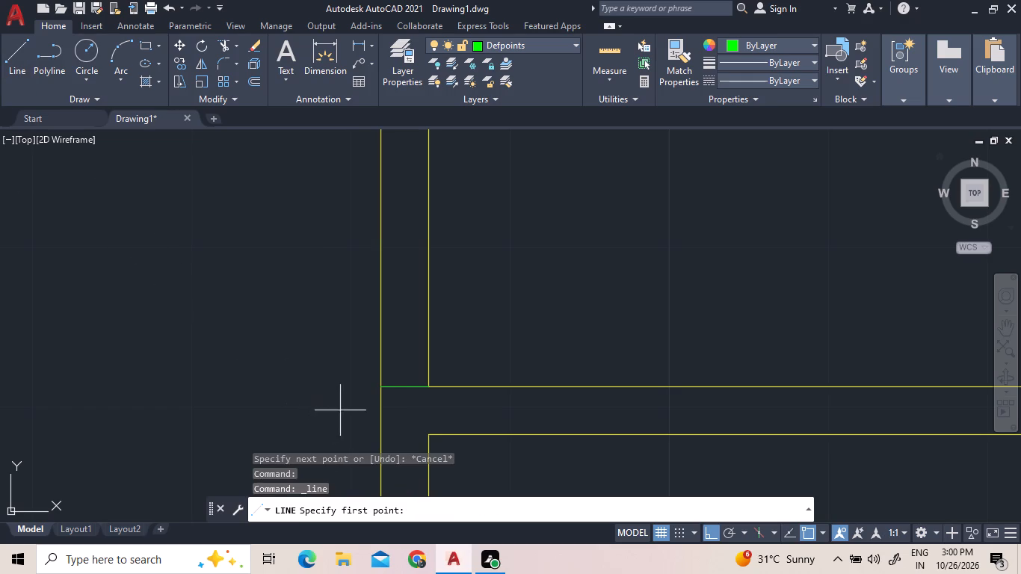
click(428, 433)
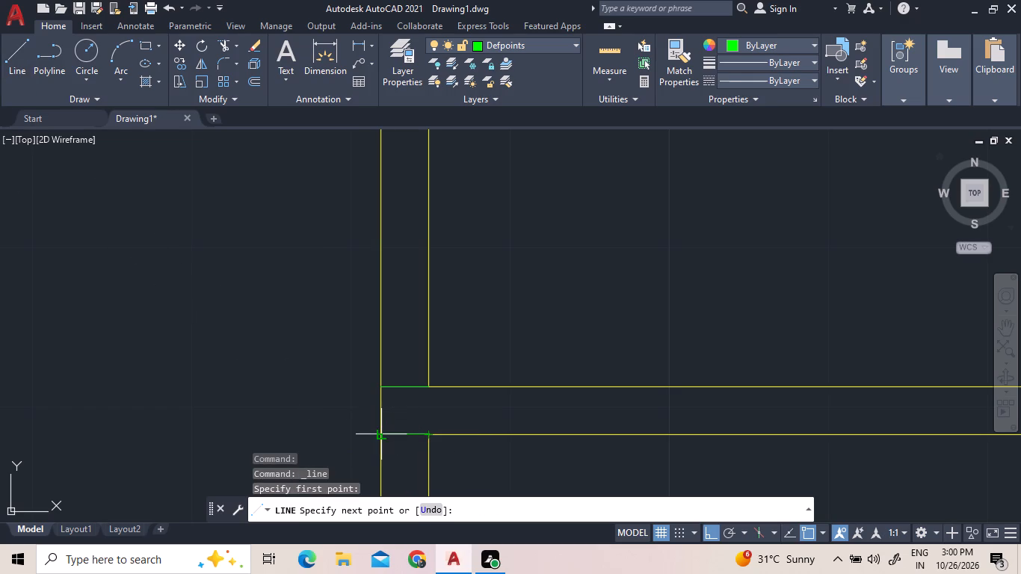
click(383, 432)
right_click(17, 158)
click(61, 177)
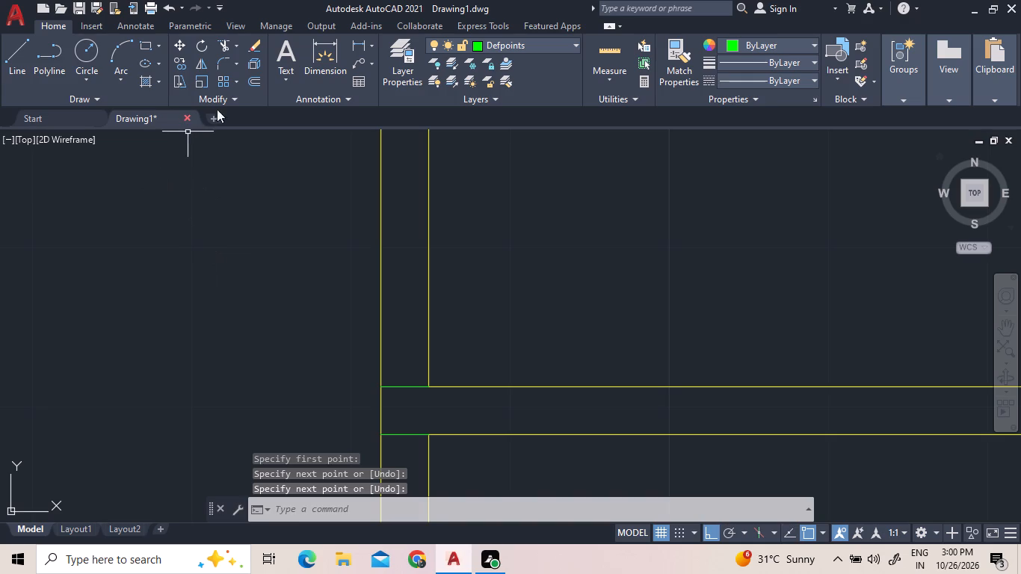
Offset the two short lines across the partition by 0.1, the upper one upward and the lower one downward.
click(254, 79)
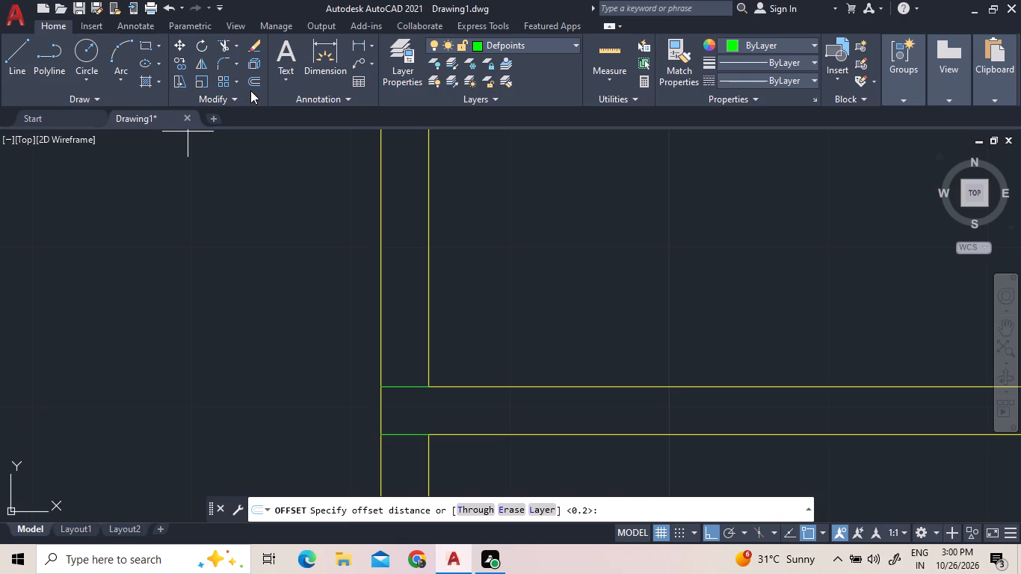
click(255, 82)
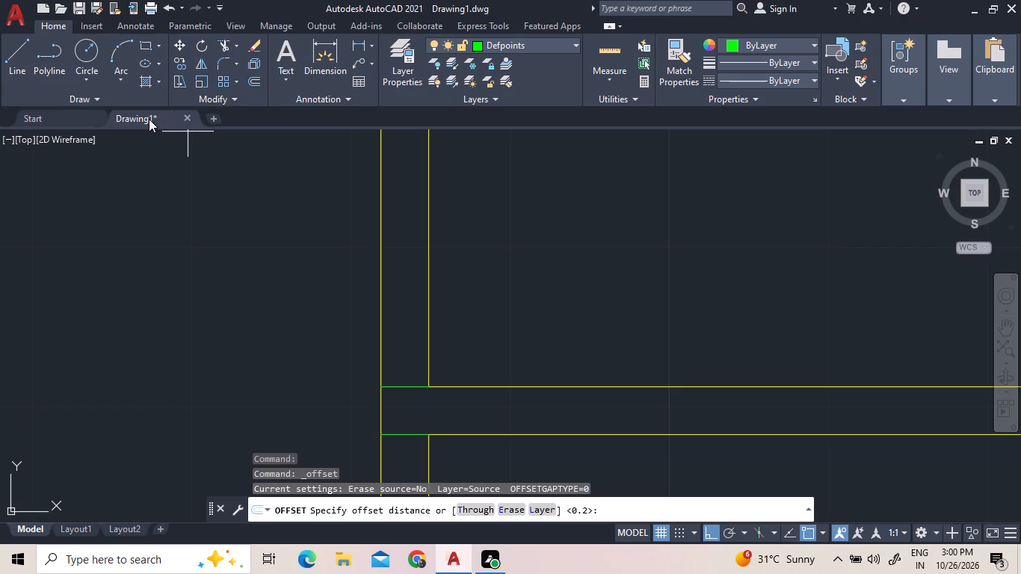
text(0.1)
key(Return)
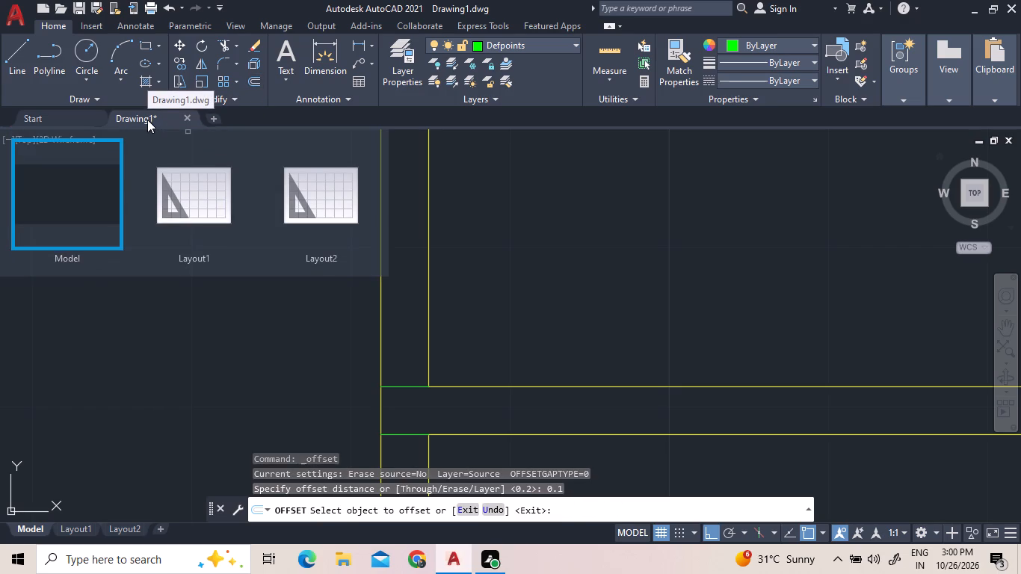
click(404, 388)
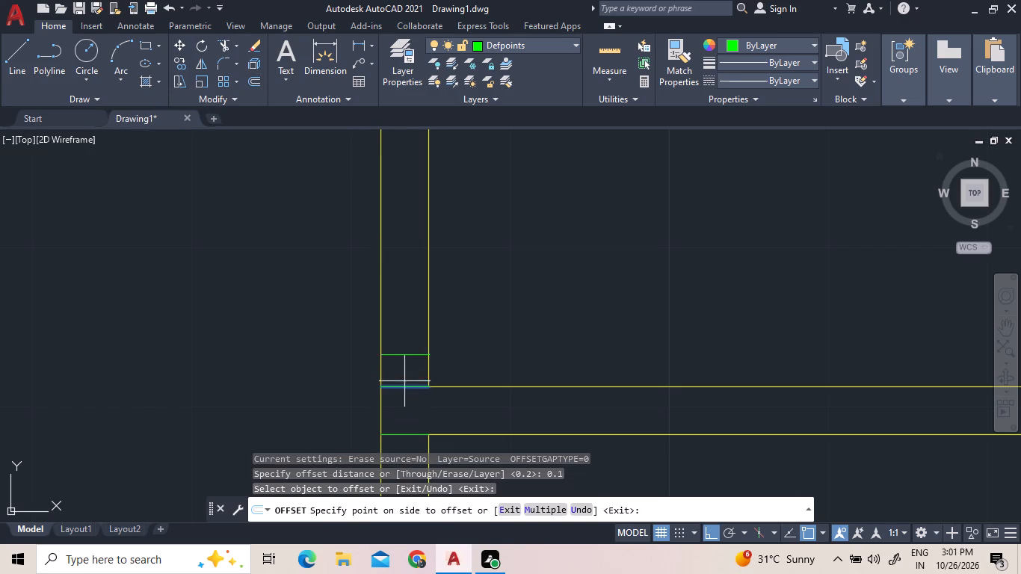
click(407, 351)
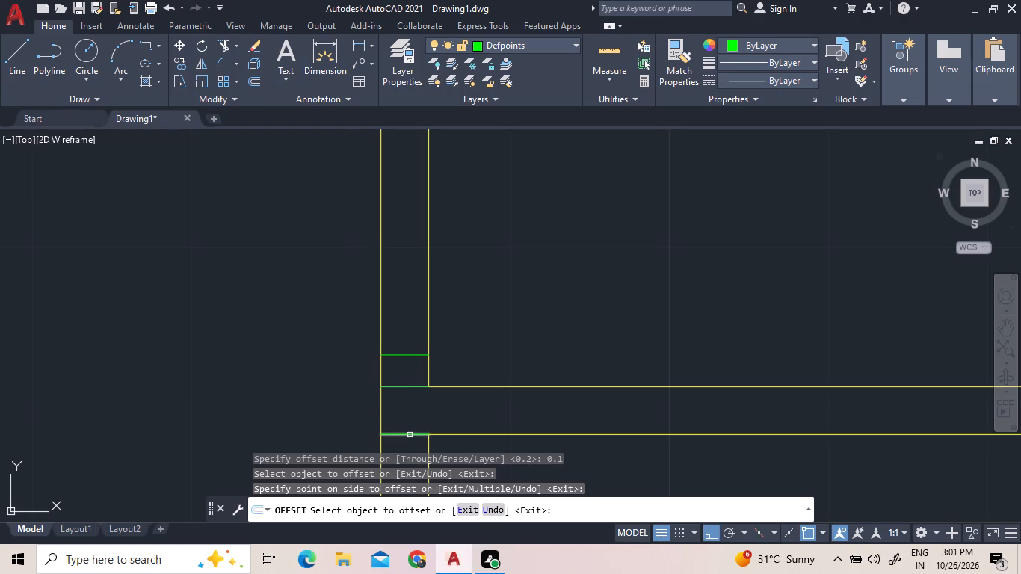
click(410, 435)
click(407, 451)
Offset the short line across the uppermost cross wall by 0.1 towards the right-hand outer wall.
scroll(419, 416, down, 2)
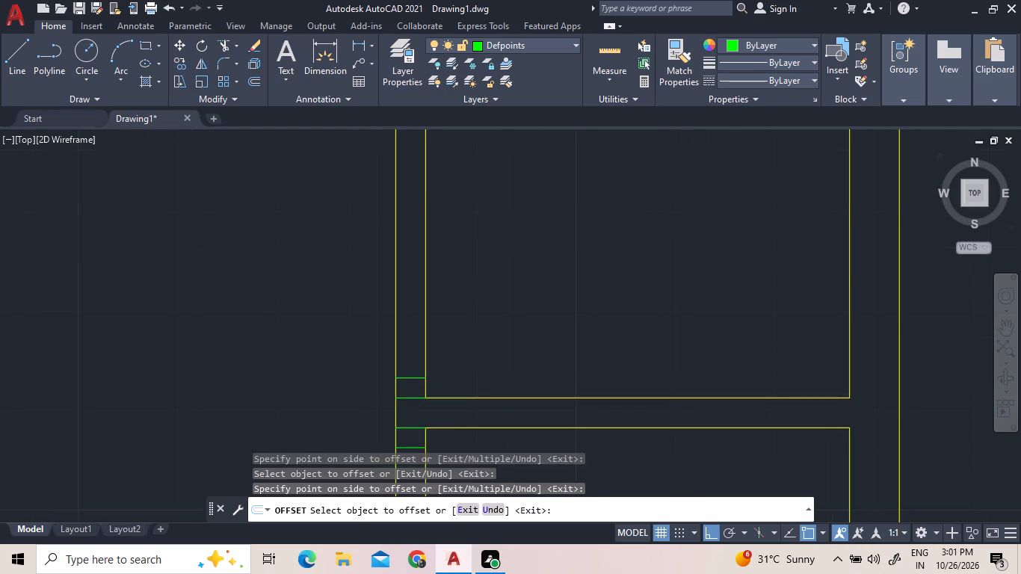
scroll(533, 263, down, 2)
scroll(481, 162, up, 2)
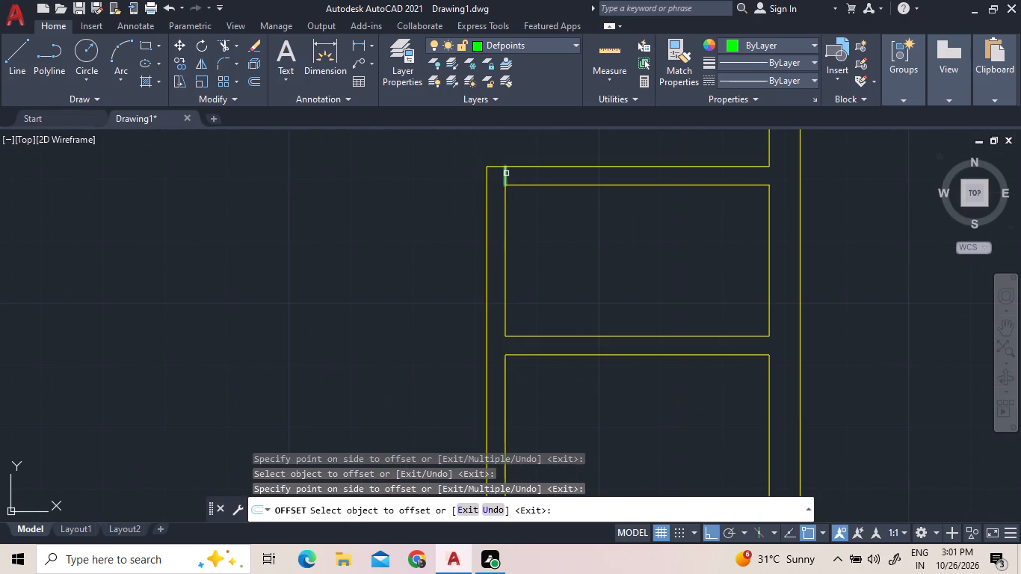
click(505, 173)
click(516, 173)
right_click(567, 262)
click(576, 272)
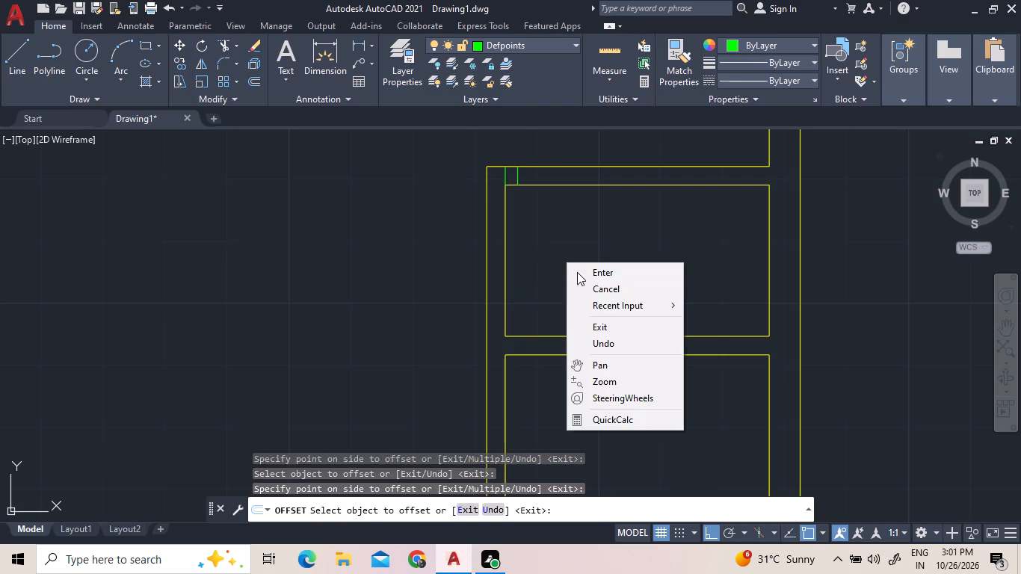
Insert three Door - Metric blocks from the tool palettes into the open area left of the three small rooms.
scroll(558, 252, down, 3)
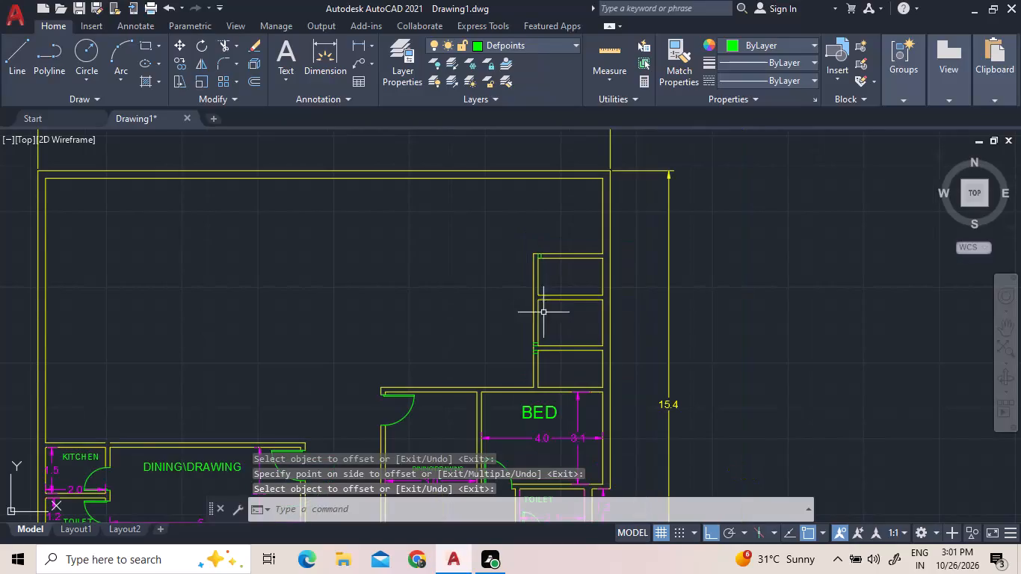
scroll(553, 345, up, 2)
scroll(553, 345, down, 1)
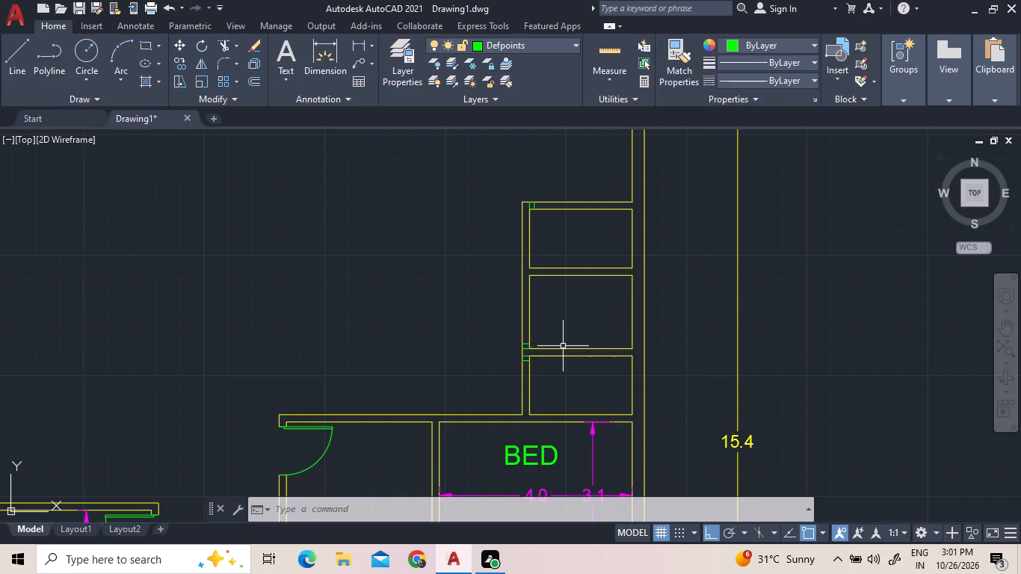
right_click(566, 329)
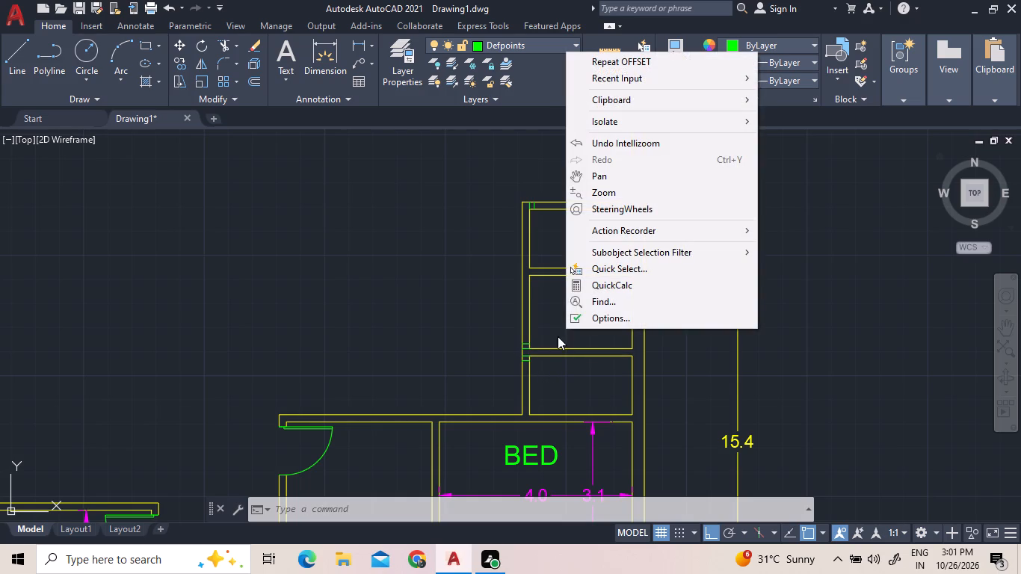
click(393, 238)
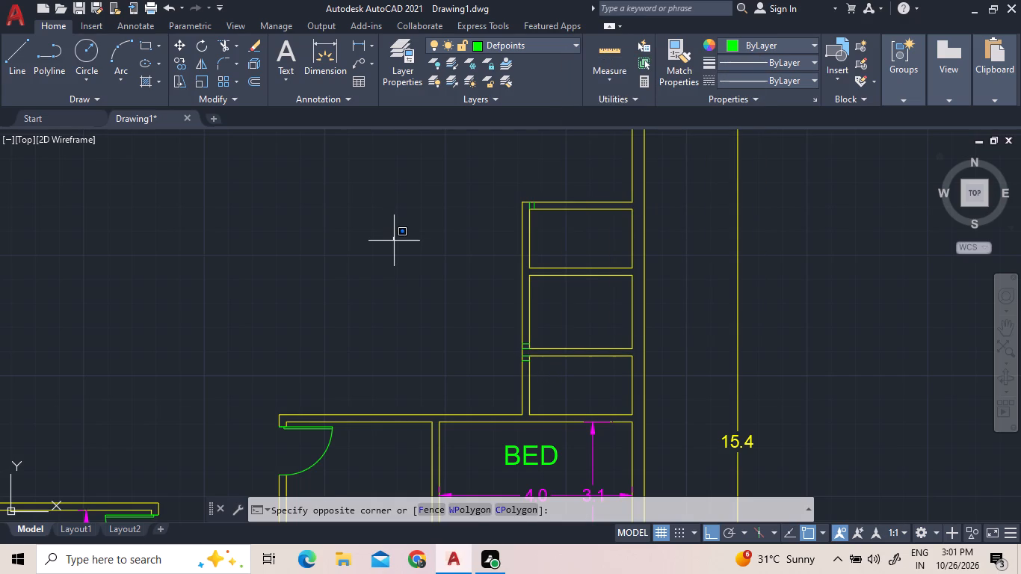
right_click(394, 241)
click(417, 268)
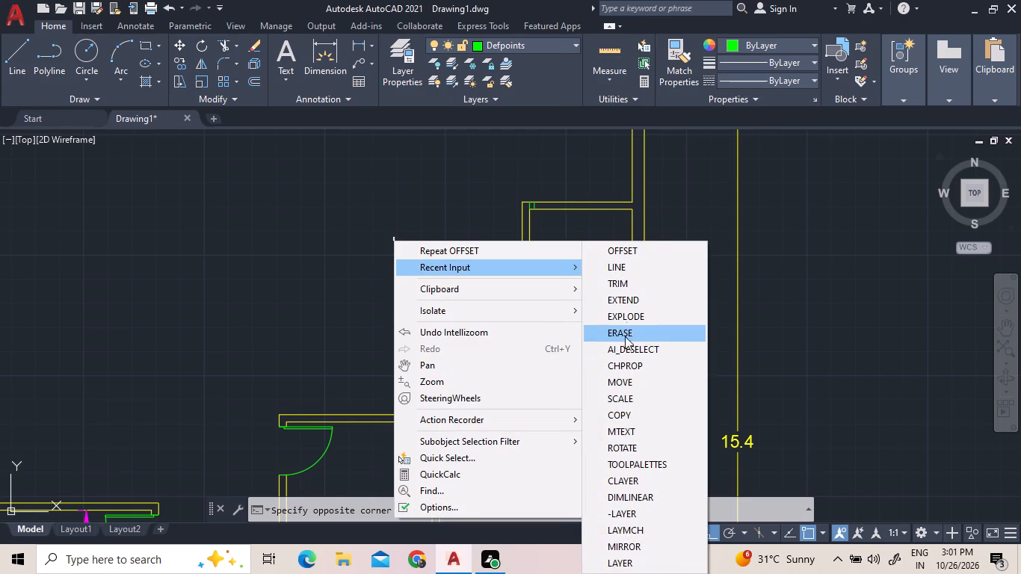
click(667, 465)
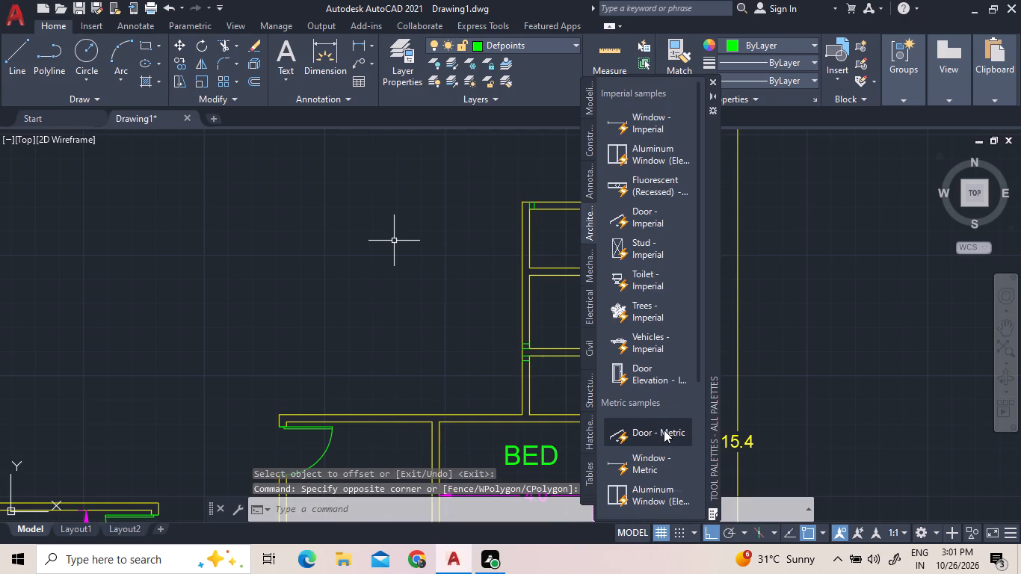
drag(664, 430, 322, 327)
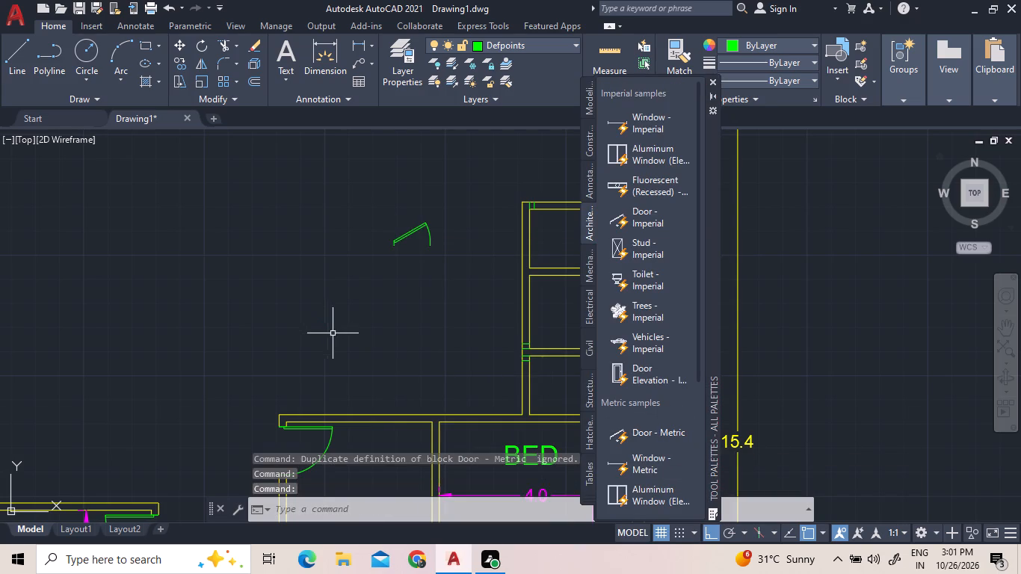
drag(656, 433, 348, 288)
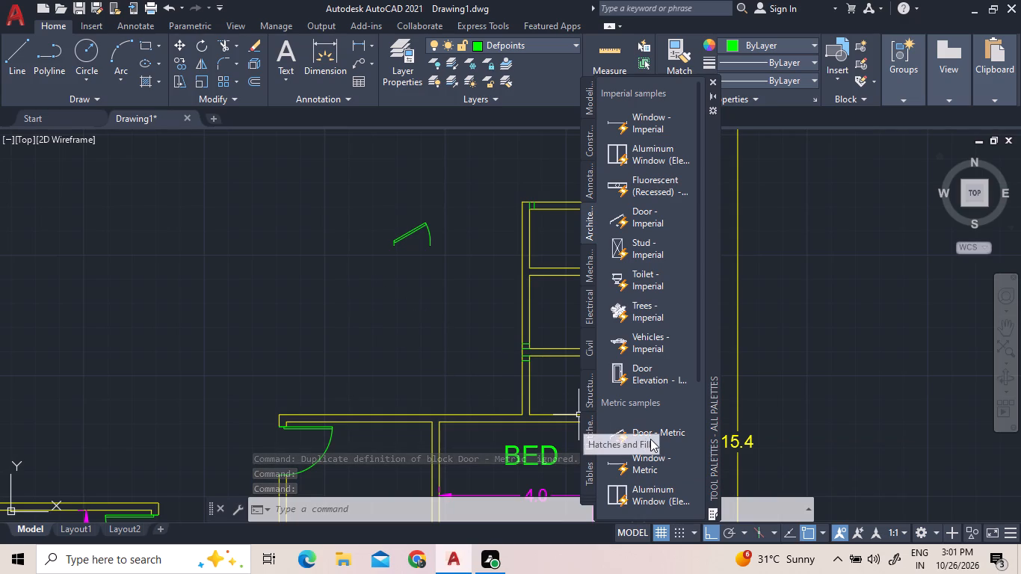
drag(653, 437, 404, 358)
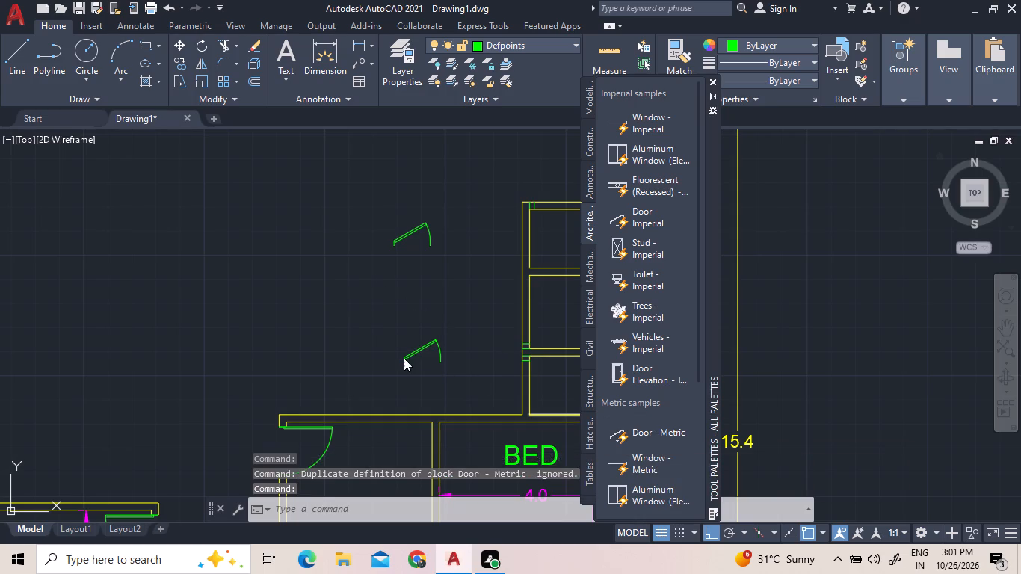
drag(629, 430, 336, 287)
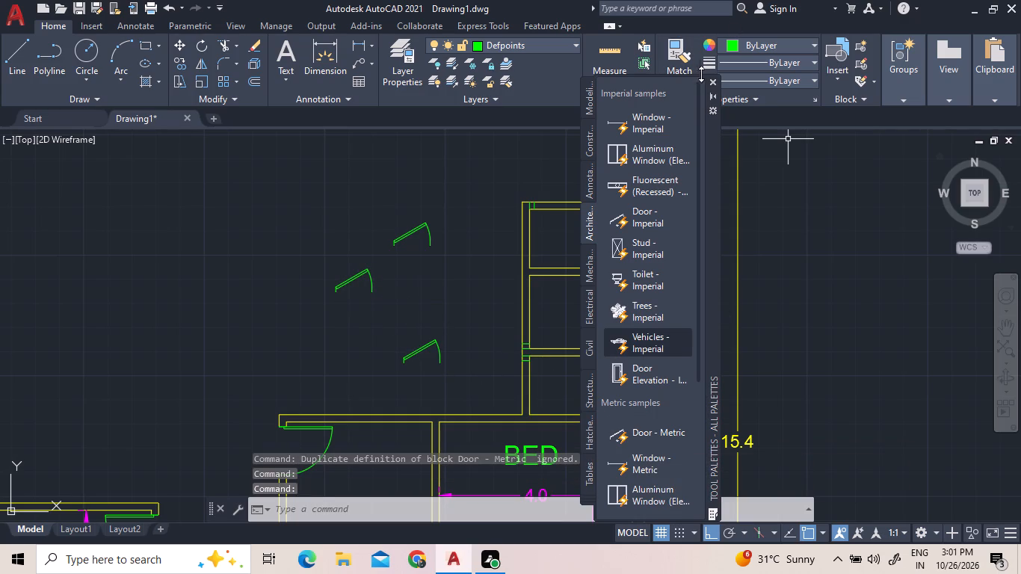
click(715, 77)
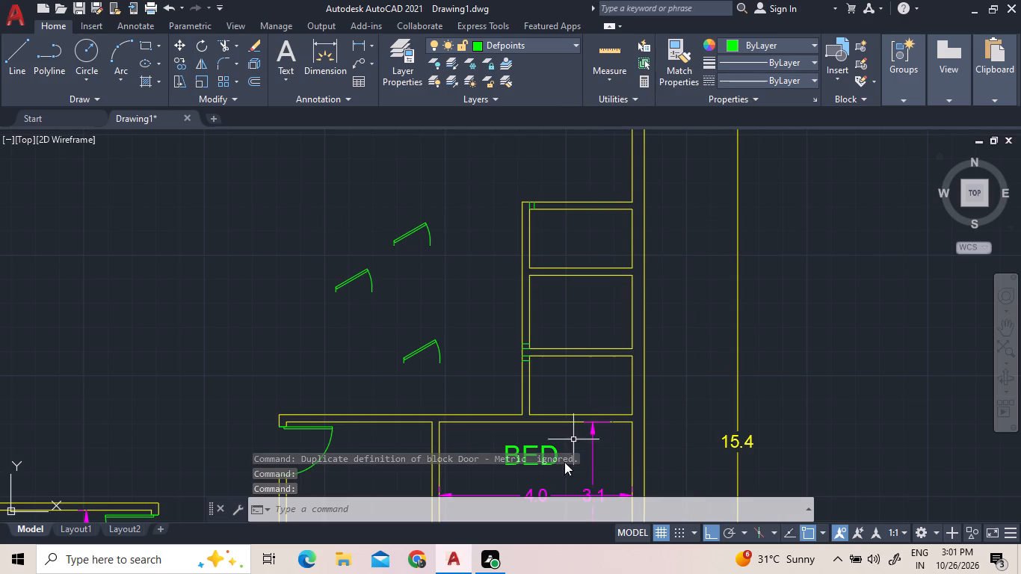
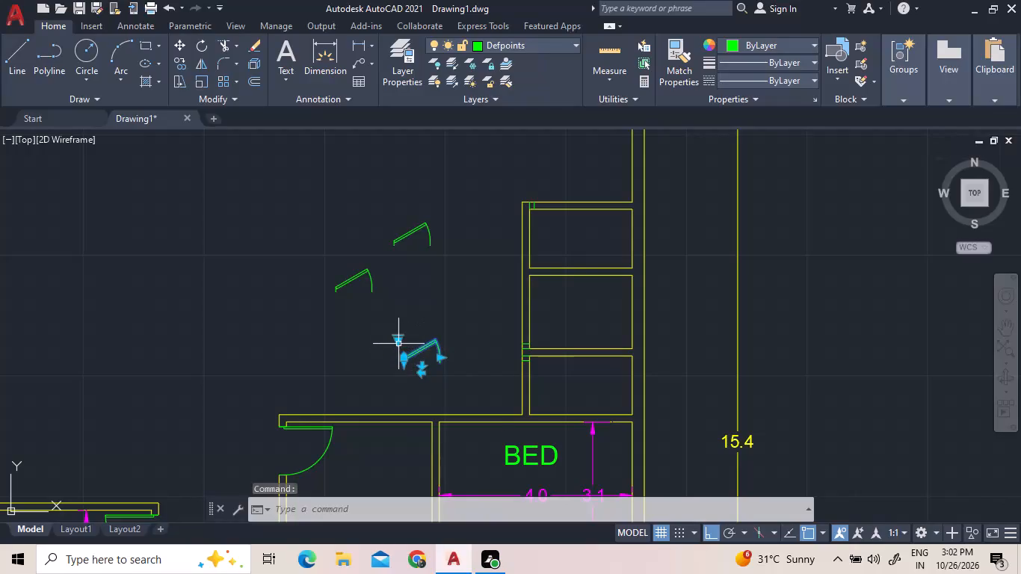
Set the opening angle of all three inserted door blocks to Open 90°.
click(406, 403)
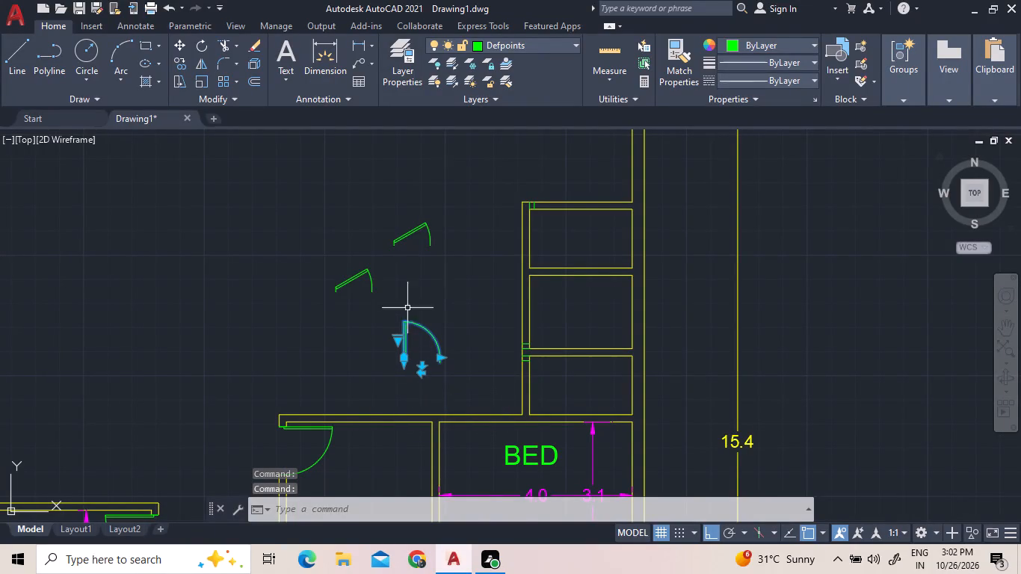
click(357, 282)
click(341, 269)
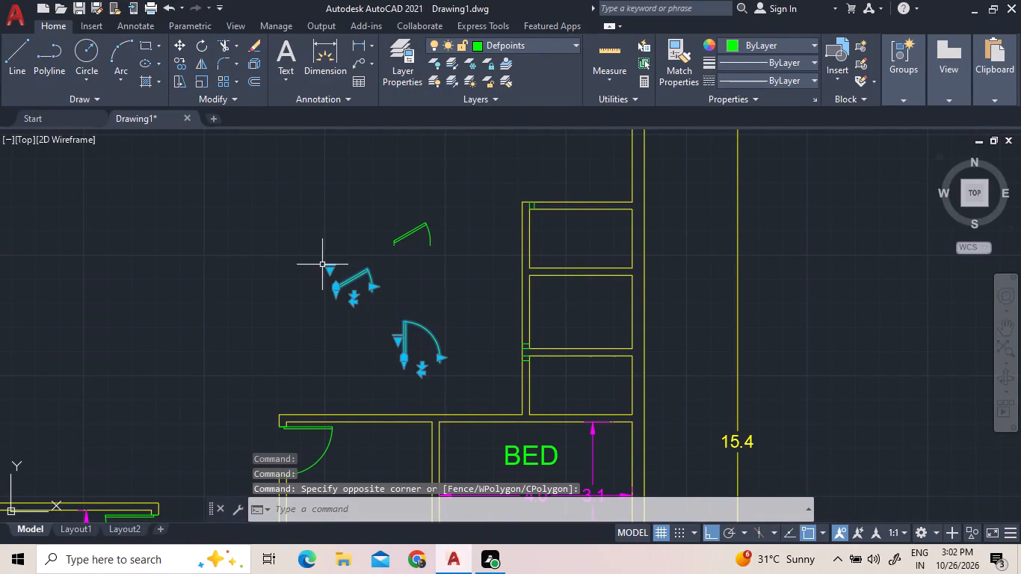
click(330, 268)
click(342, 324)
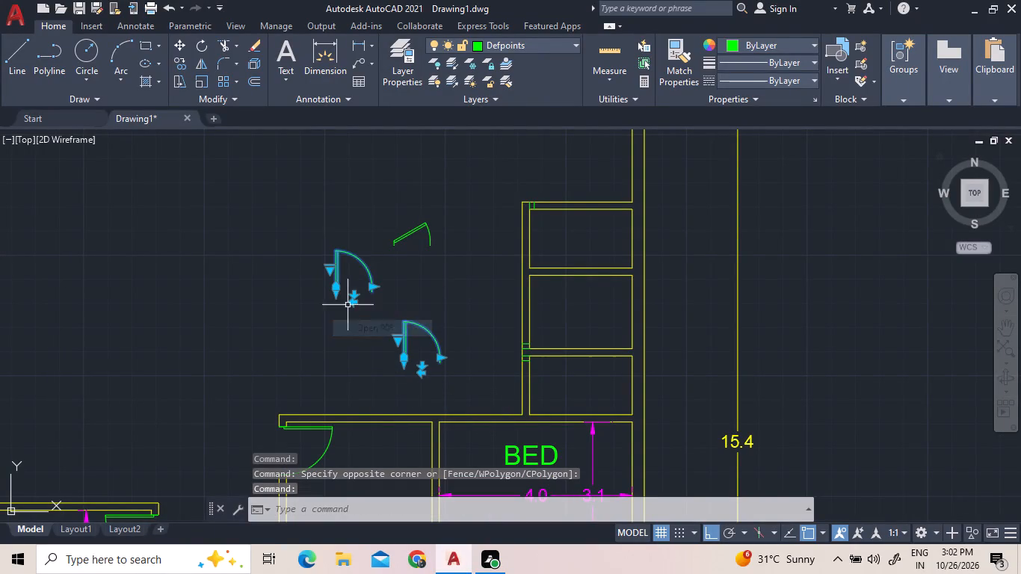
click(406, 237)
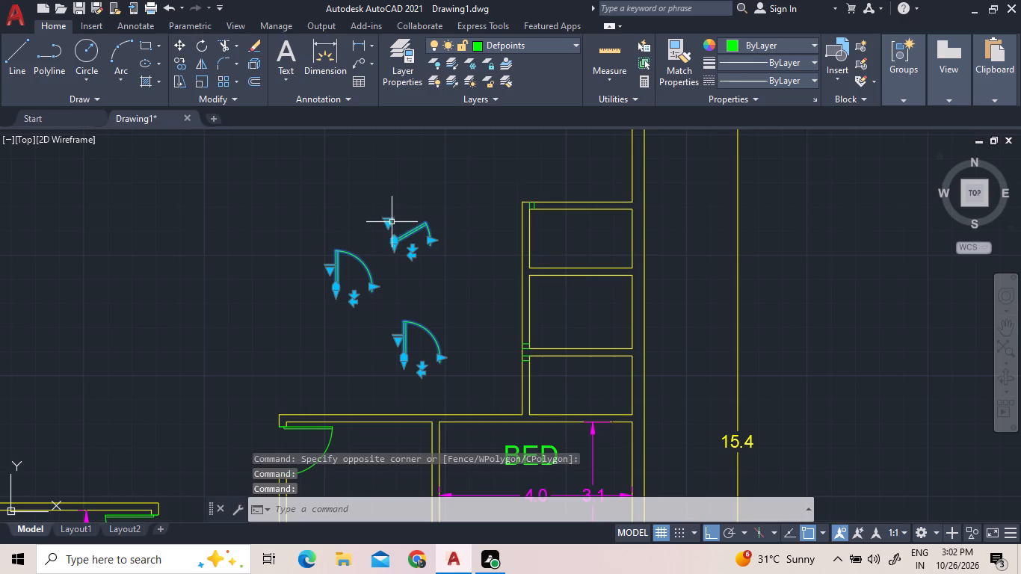
click(391, 222)
click(397, 276)
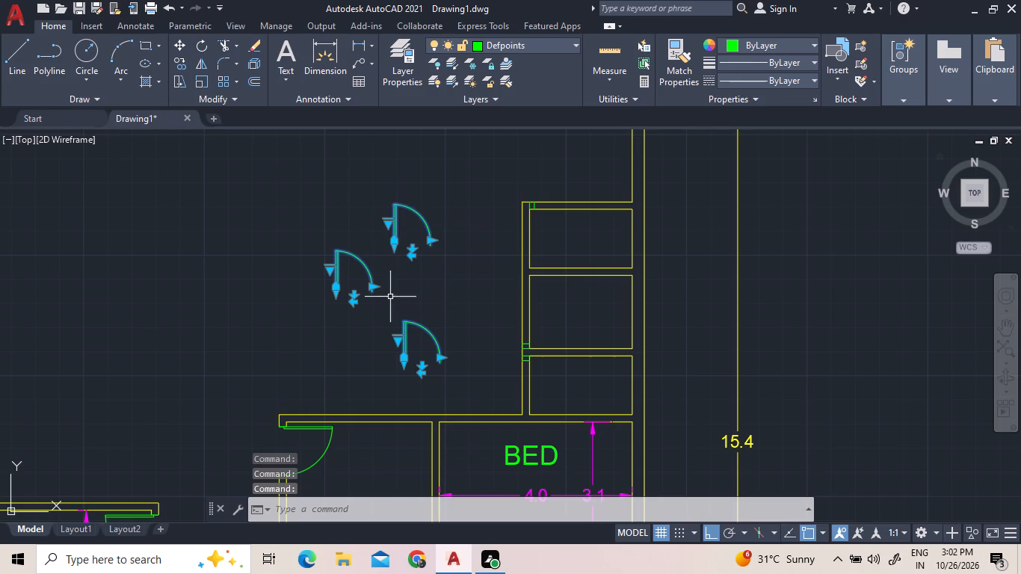
Rotate the three door blocks together by 270° about the free end of the lowest door's swing.
right_click(450, 284)
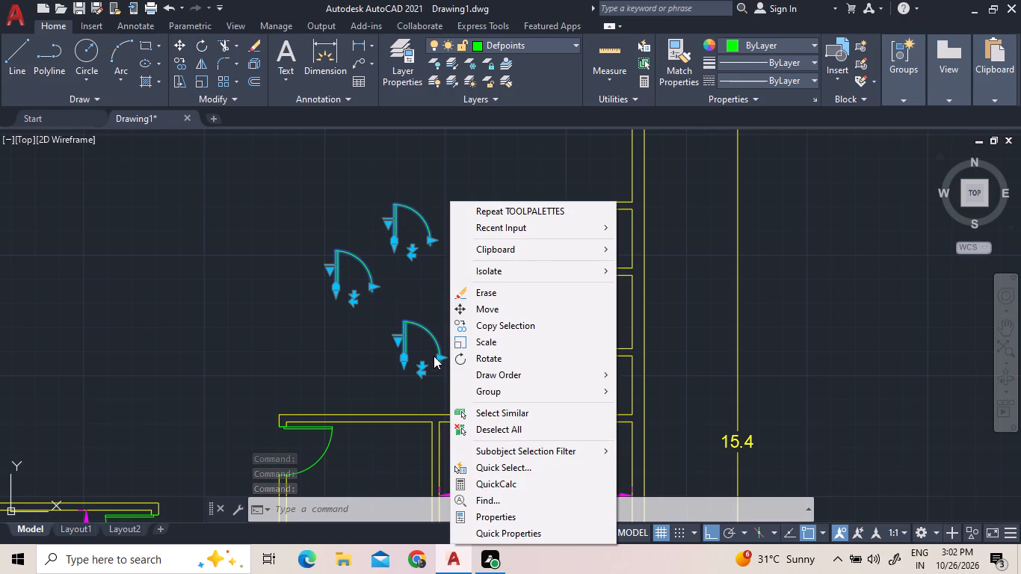
click(496, 361)
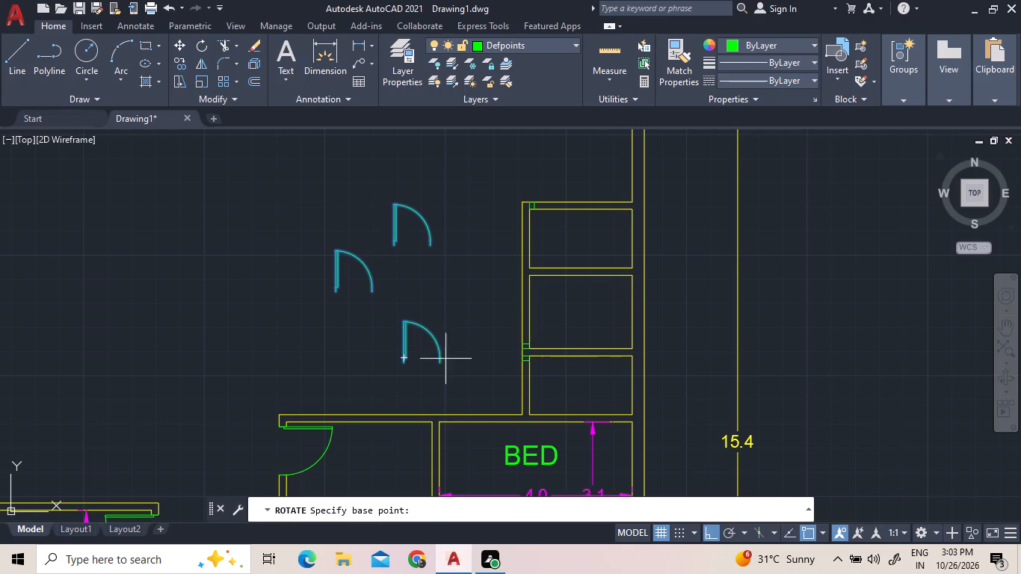
click(442, 365)
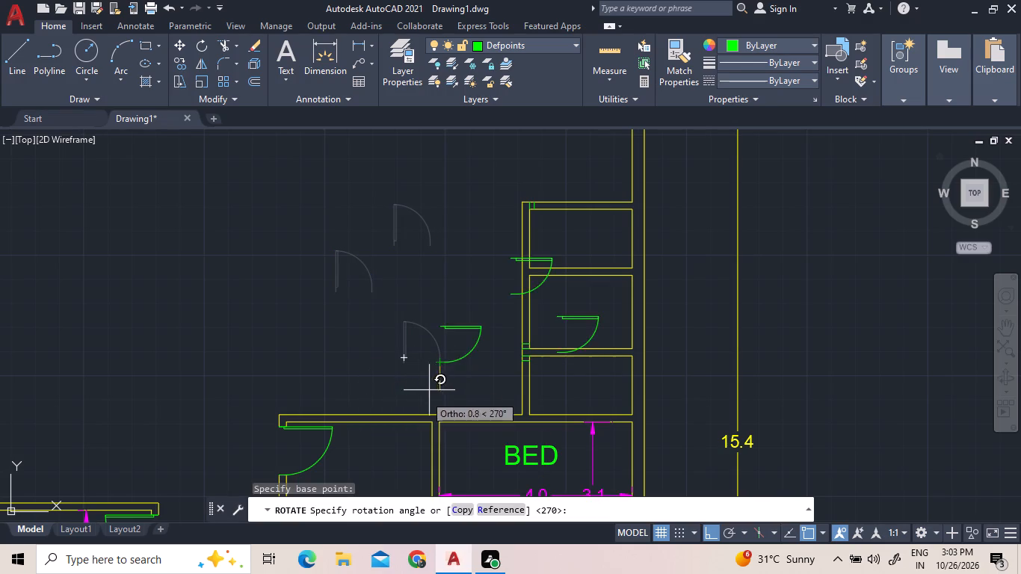
click(440, 392)
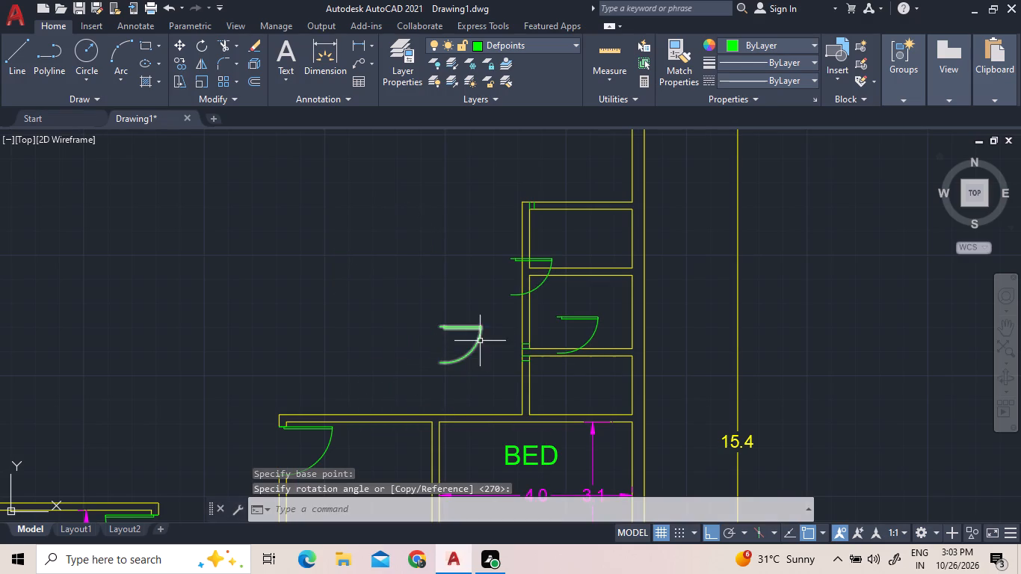
Rotate the door overlapping the partition between the upper and middle small rooms by 270° about its hinge end.
click(537, 287)
right_click(481, 225)
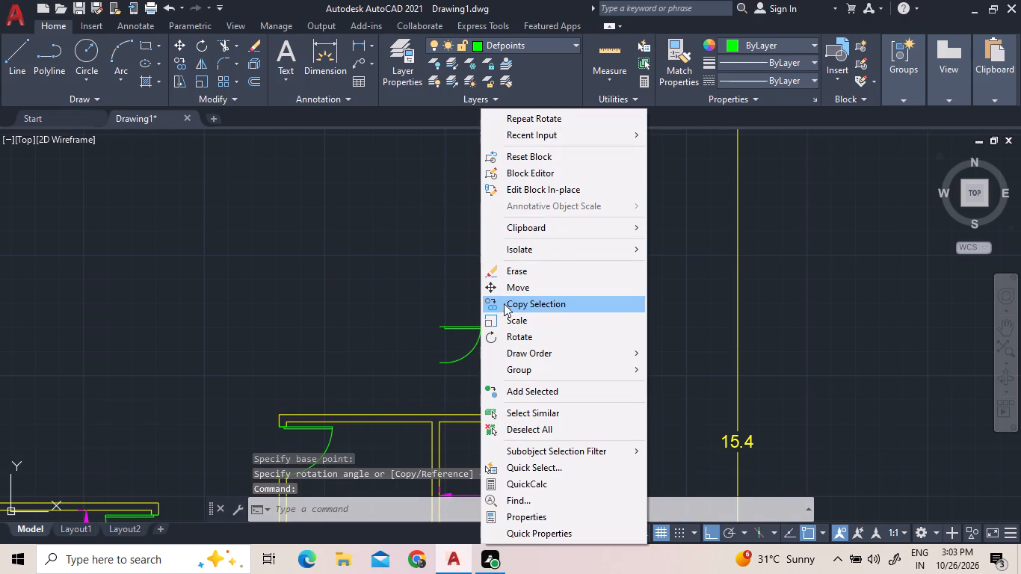
click(511, 333)
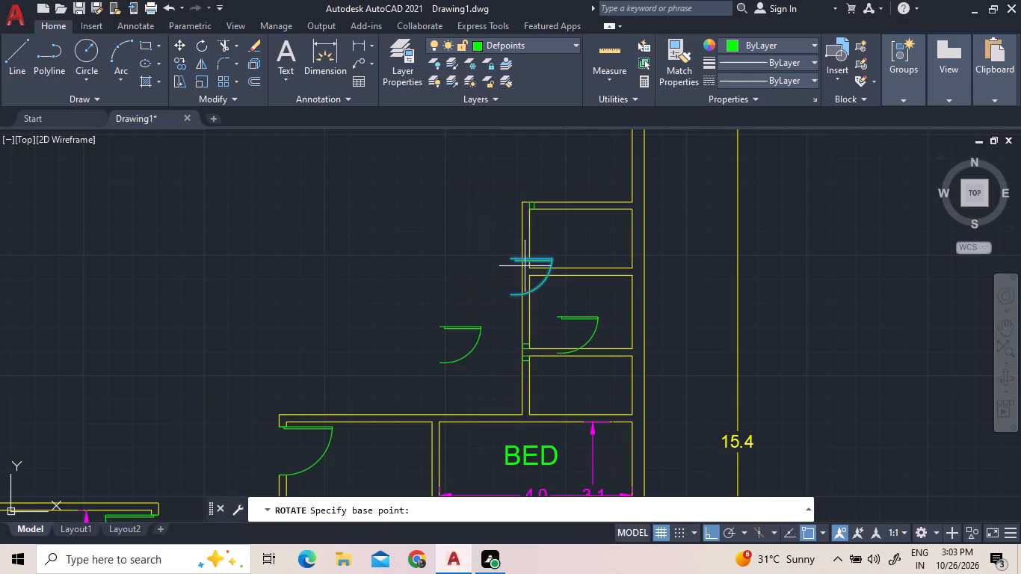
click(512, 257)
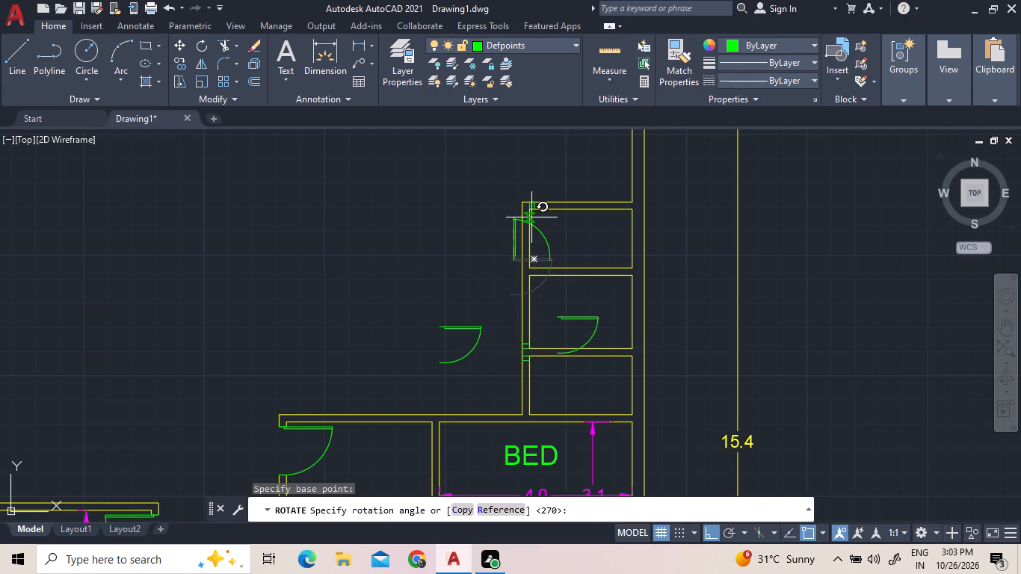
click(508, 325)
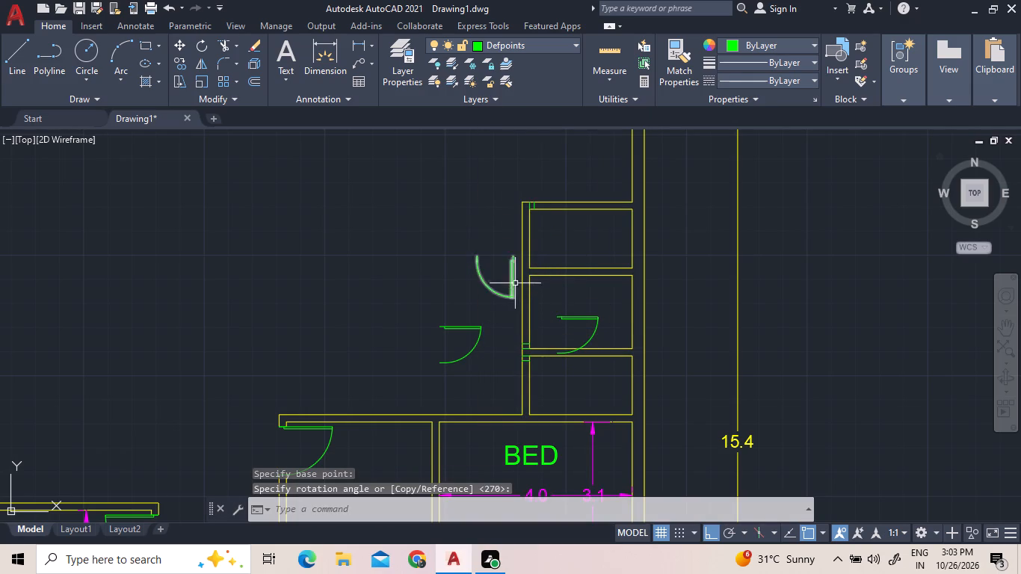
Flip the rotated door so its leaf hangs downward on the left and its swing arc faces right.
click(512, 289)
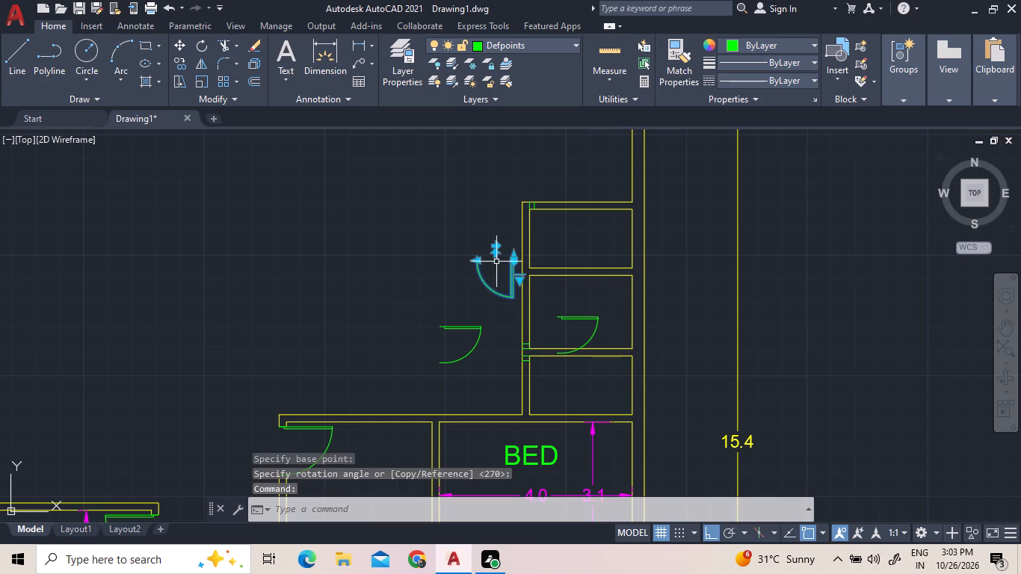
click(495, 253)
click(495, 265)
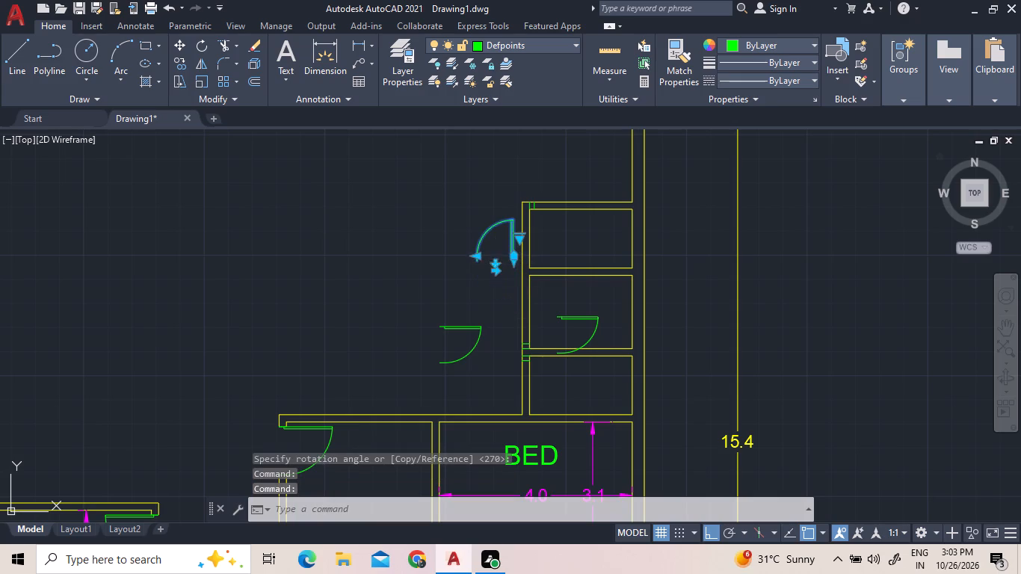
click(495, 244)
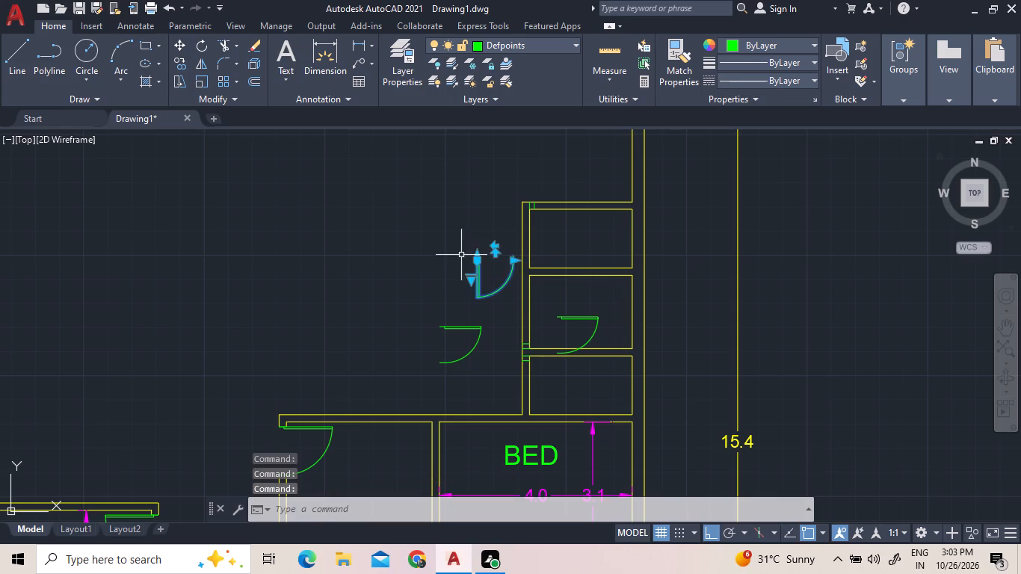
Move the flipped door by its hinge corner to the top of the offset line across the uppermost cross wall.
right_click(458, 250)
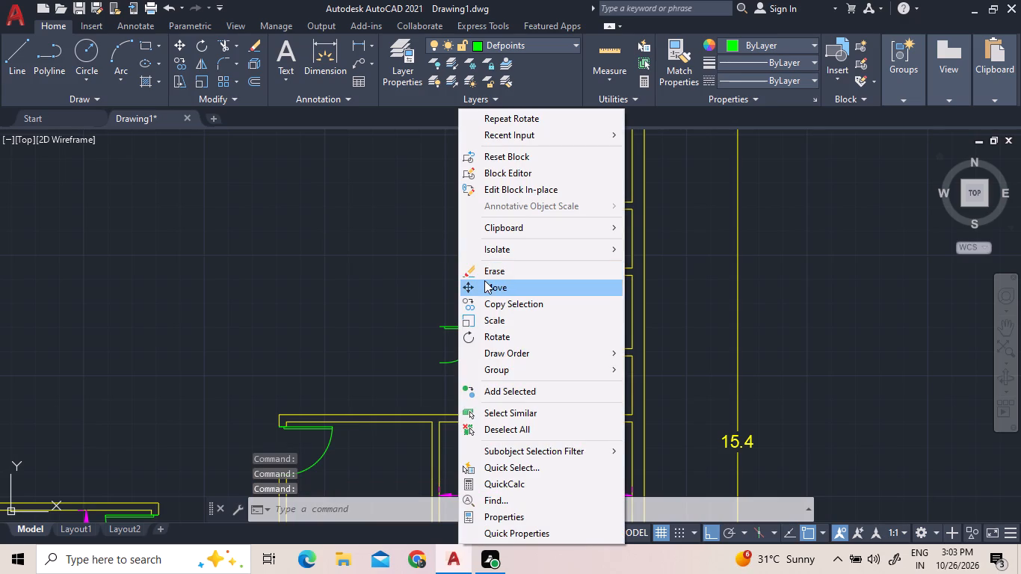
click(484, 280)
click(478, 256)
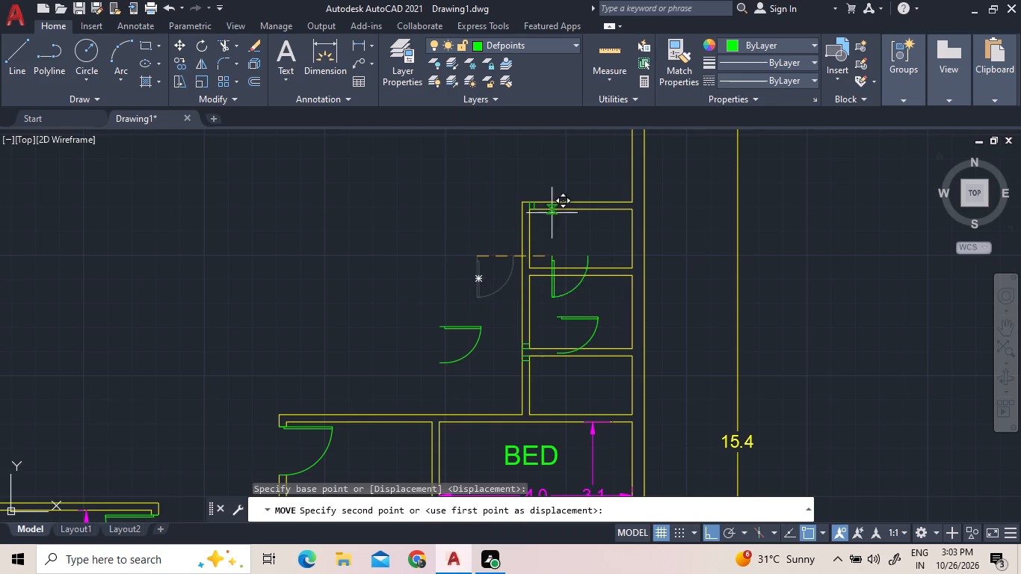
scroll(515, 185, up, 3)
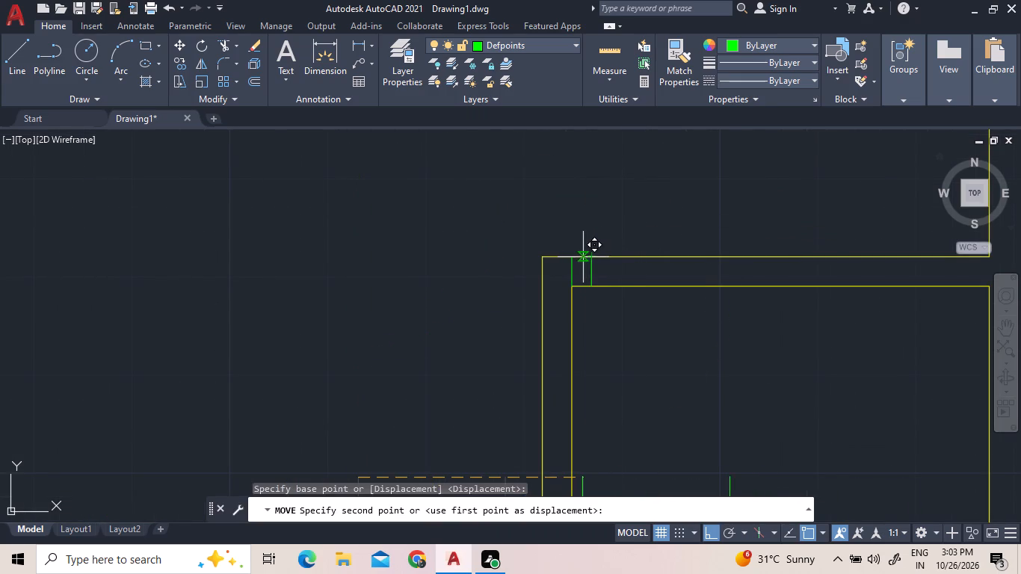
click(591, 256)
scroll(592, 217, down, 3)
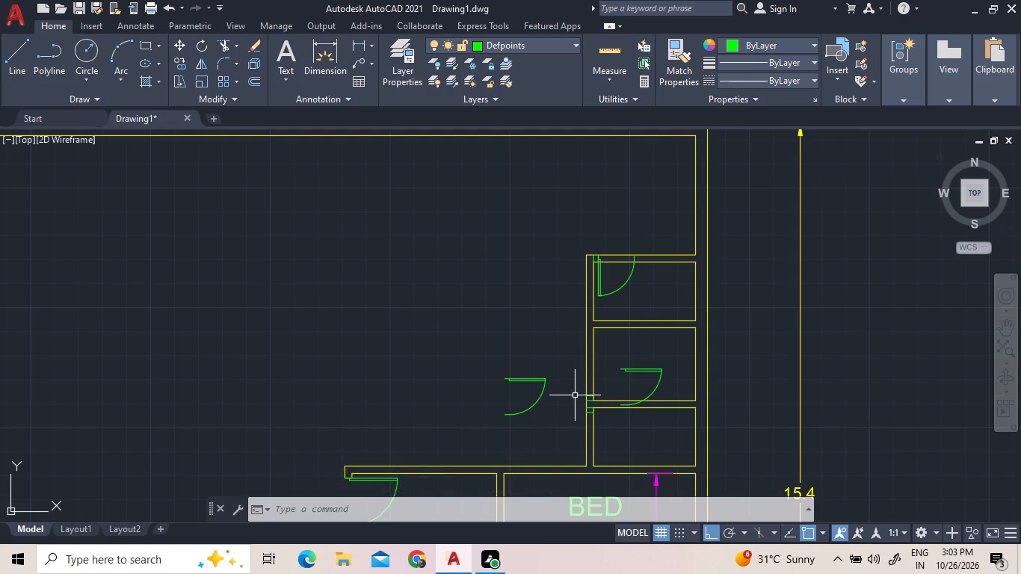
Flip the middle room's door so its leaf lies below its swing, and move it to the upper offset line's end on the partition's inner face.
click(632, 369)
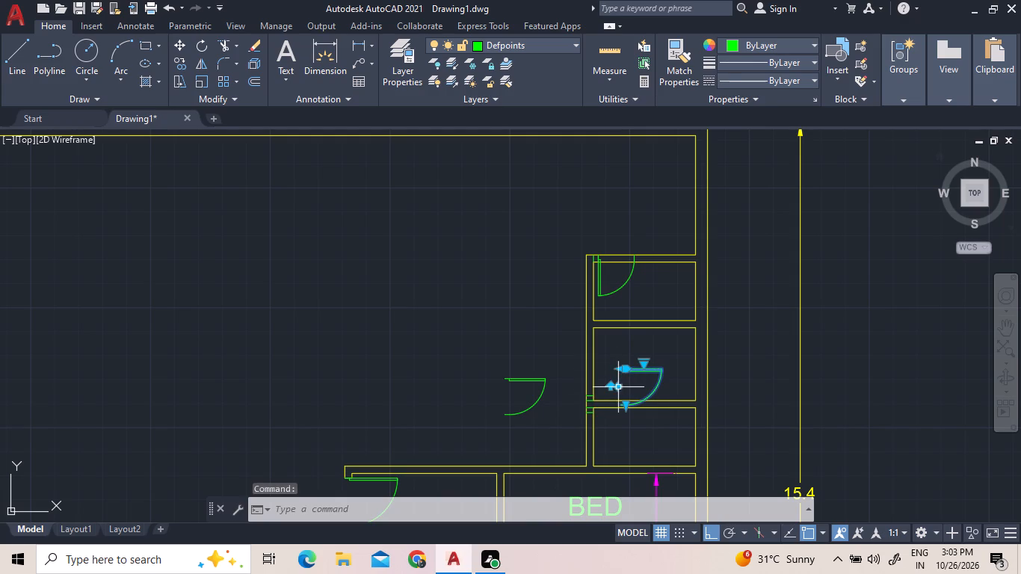
click(610, 387)
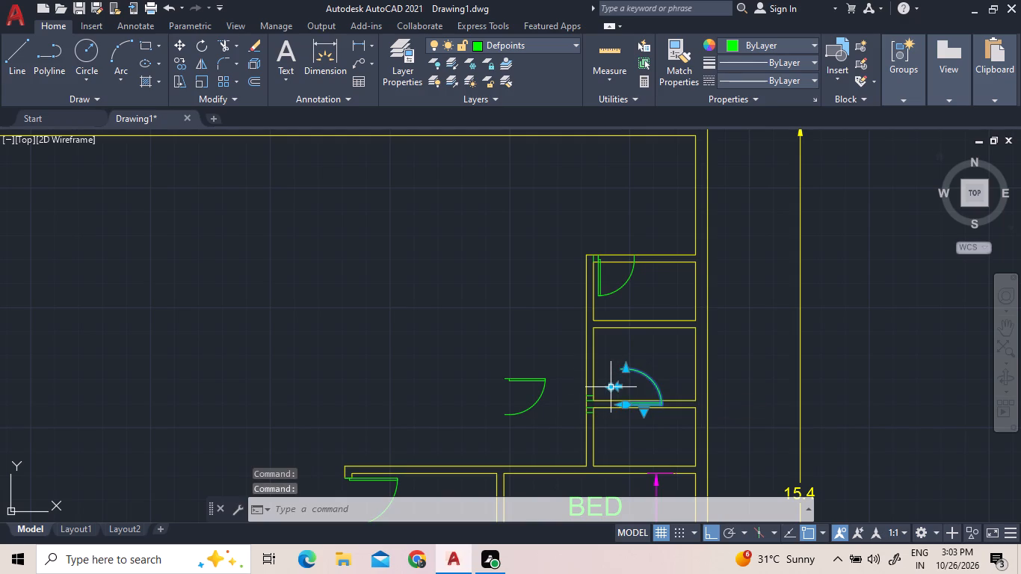
right_click(653, 339)
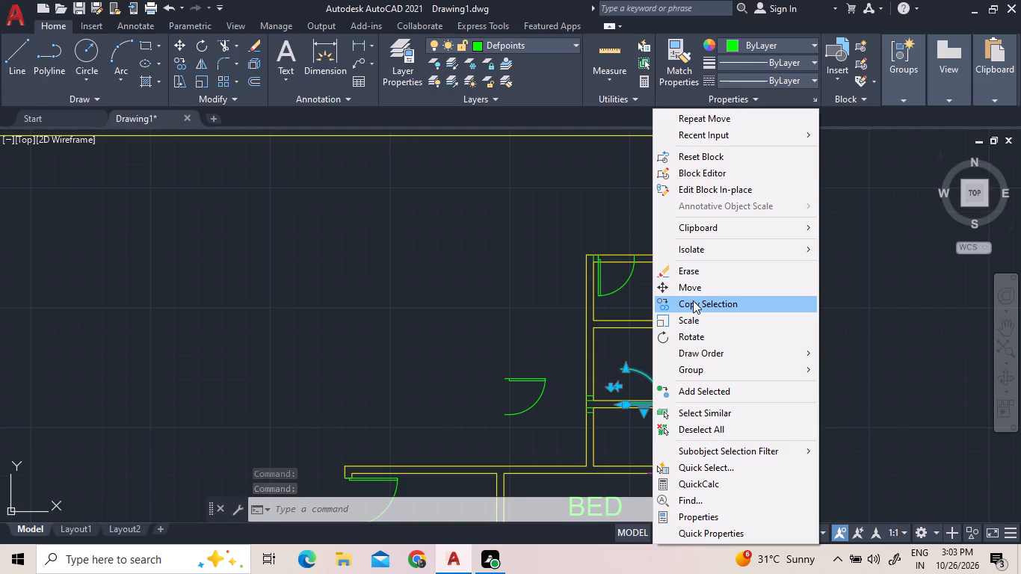
click(683, 284)
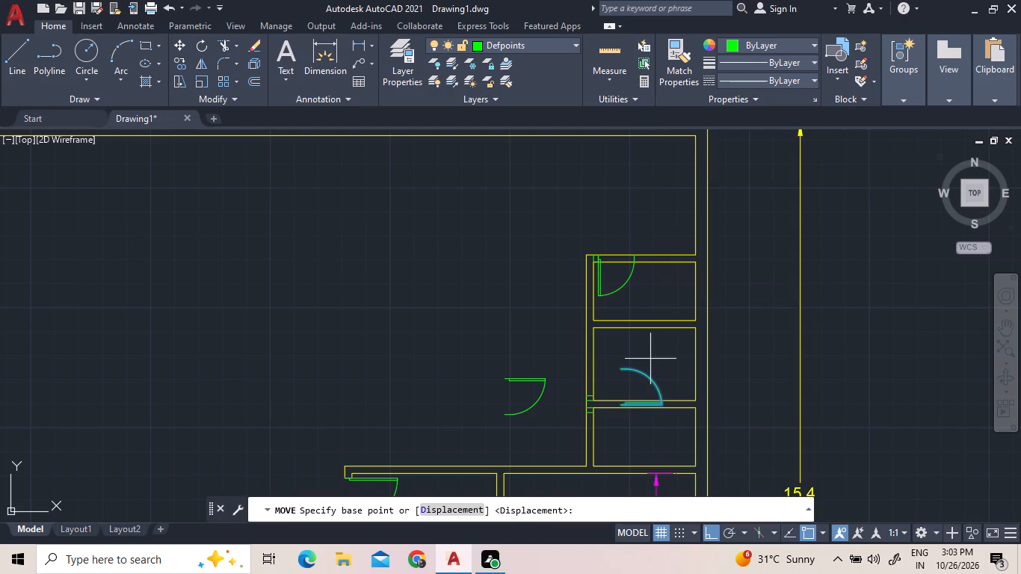
scroll(643, 419, up, 2)
click(588, 388)
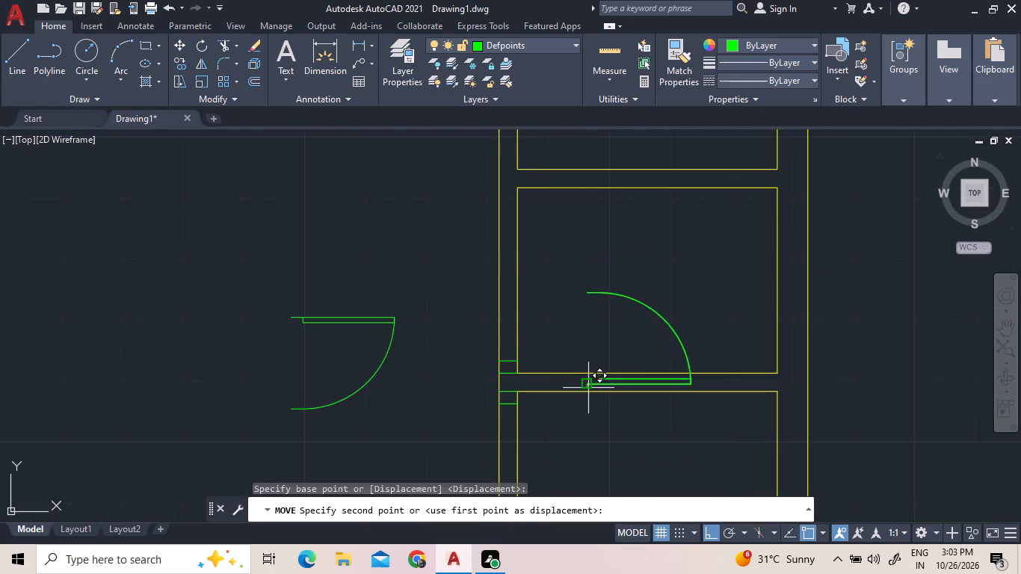
scroll(519, 358, up, 4)
click(513, 386)
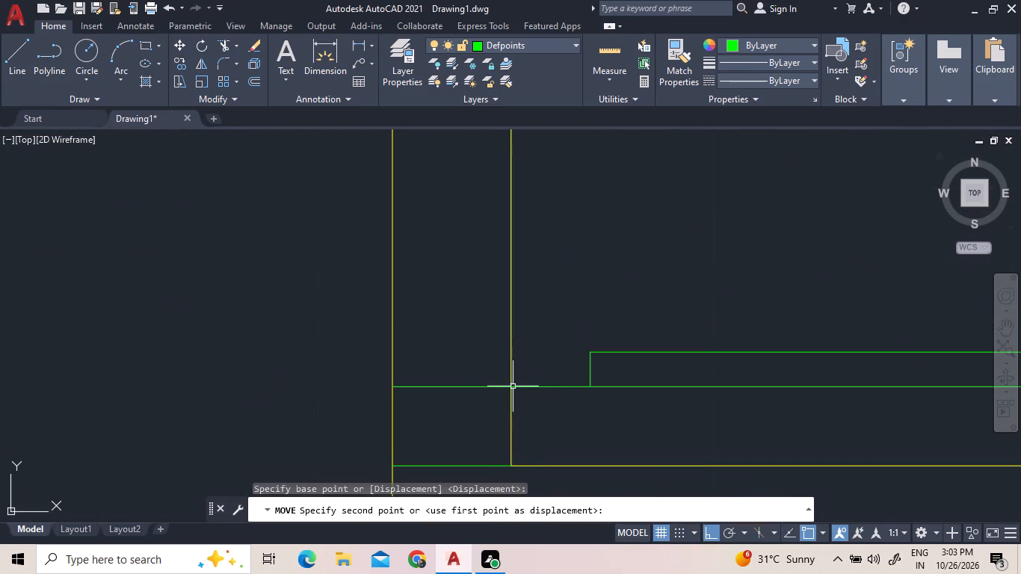
scroll(555, 371, down, 4)
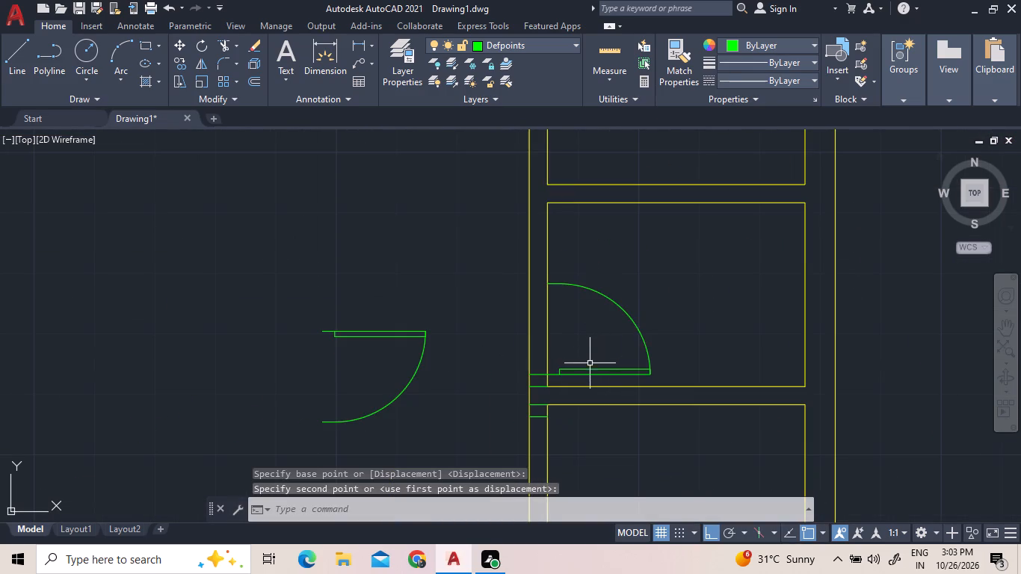
Move the middle room's door along the upper offset line from the partition's inner face to its outer face.
click(590, 374)
right_click(585, 345)
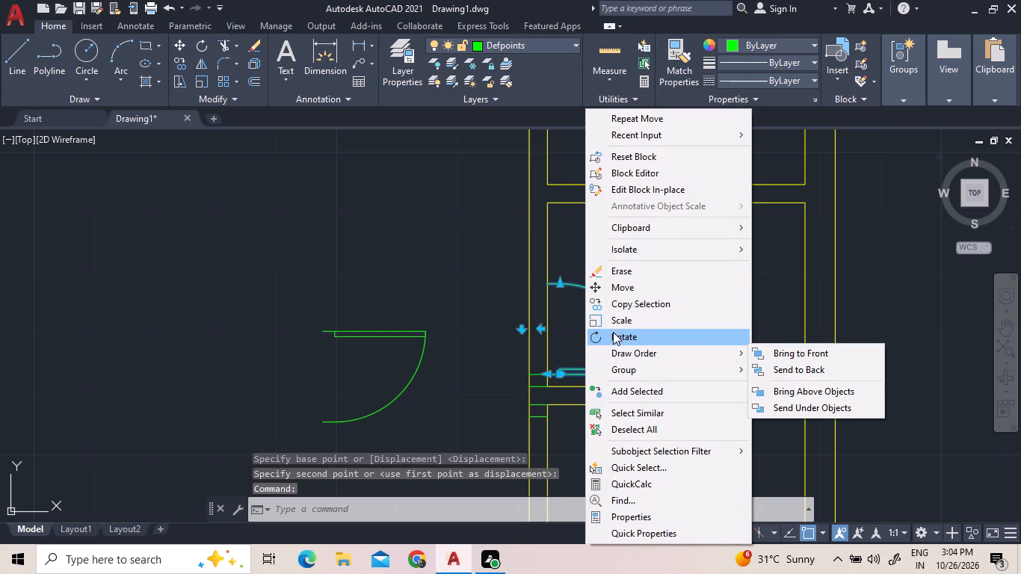
click(610, 286)
scroll(543, 381, up, 3)
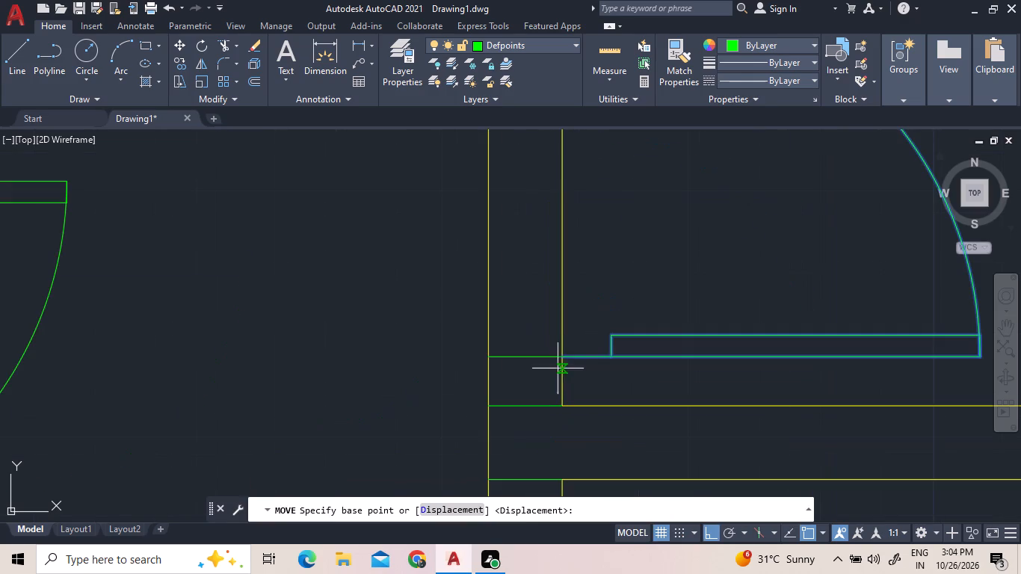
click(560, 355)
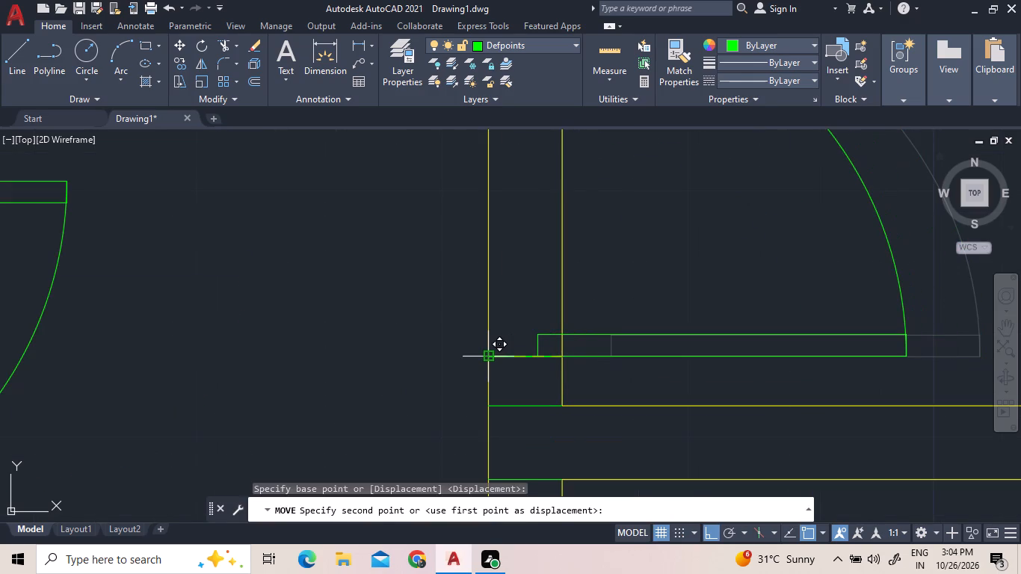
click(490, 354)
scroll(557, 346, down, 3)
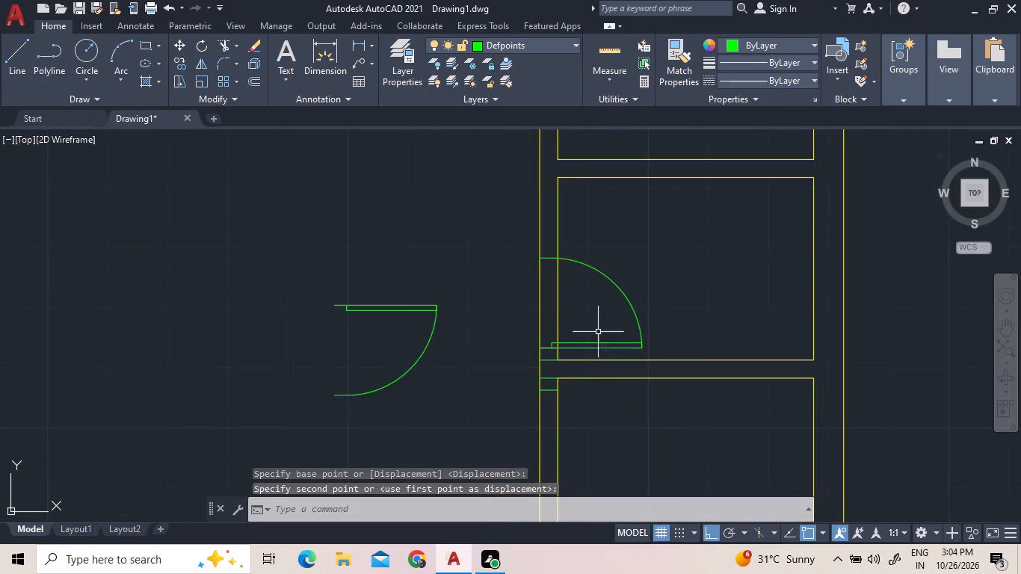
Move the remaining door by its hinge corner to the lower offset line's end on the partition's outer face, serving the lowest small room.
click(391, 383)
right_click(320, 248)
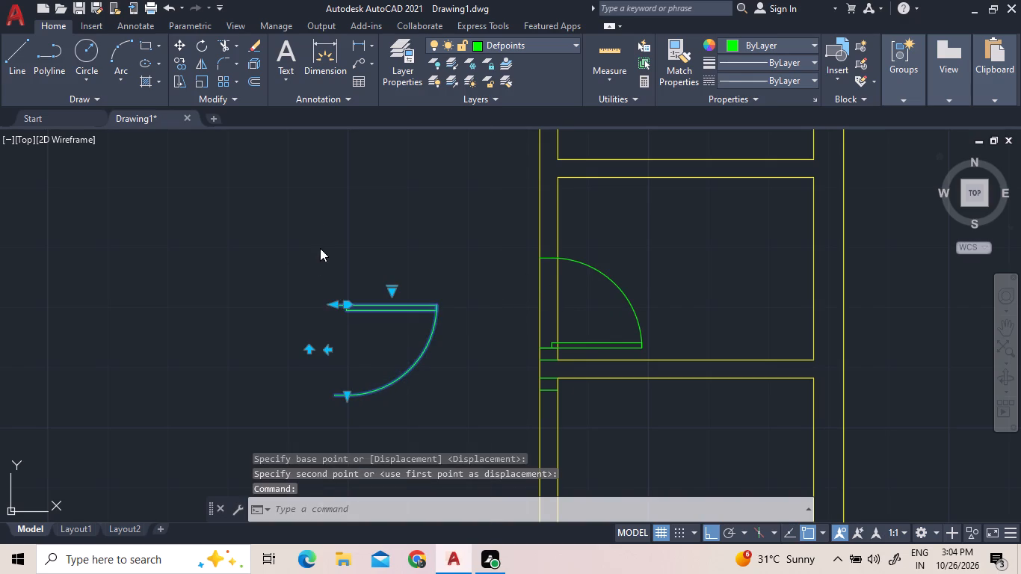
click(359, 293)
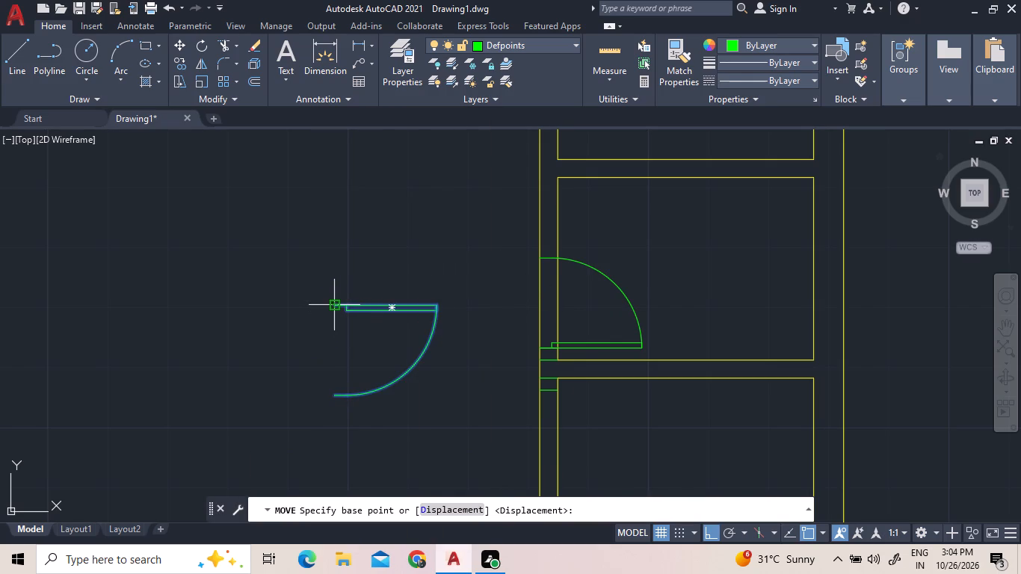
click(333, 303)
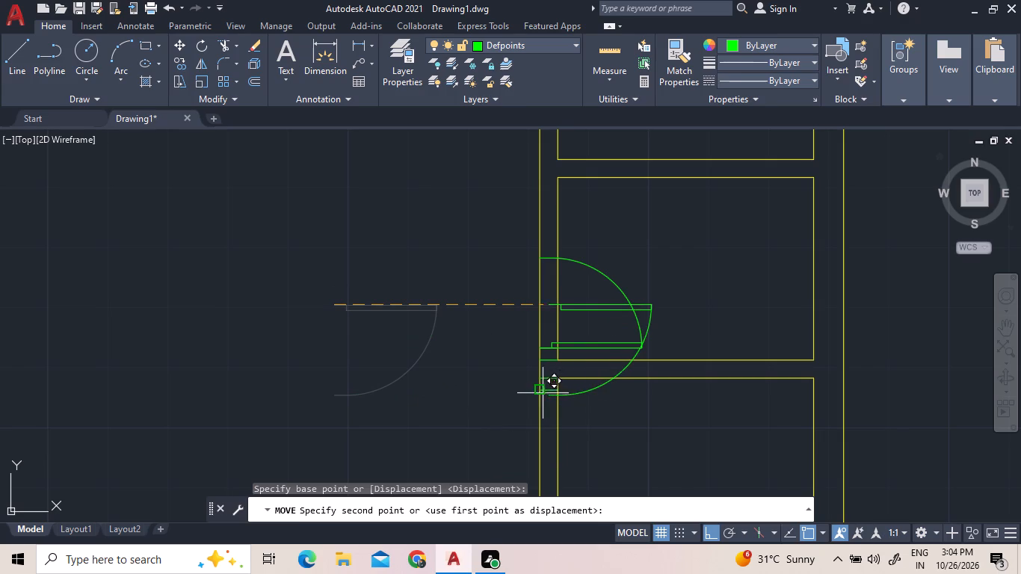
click(537, 393)
scroll(587, 336, down, 1)
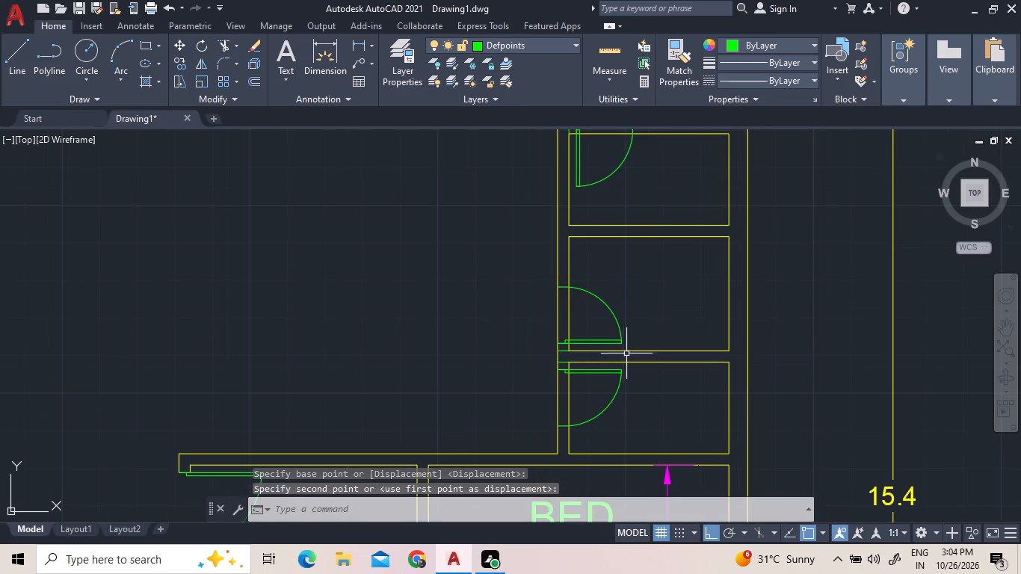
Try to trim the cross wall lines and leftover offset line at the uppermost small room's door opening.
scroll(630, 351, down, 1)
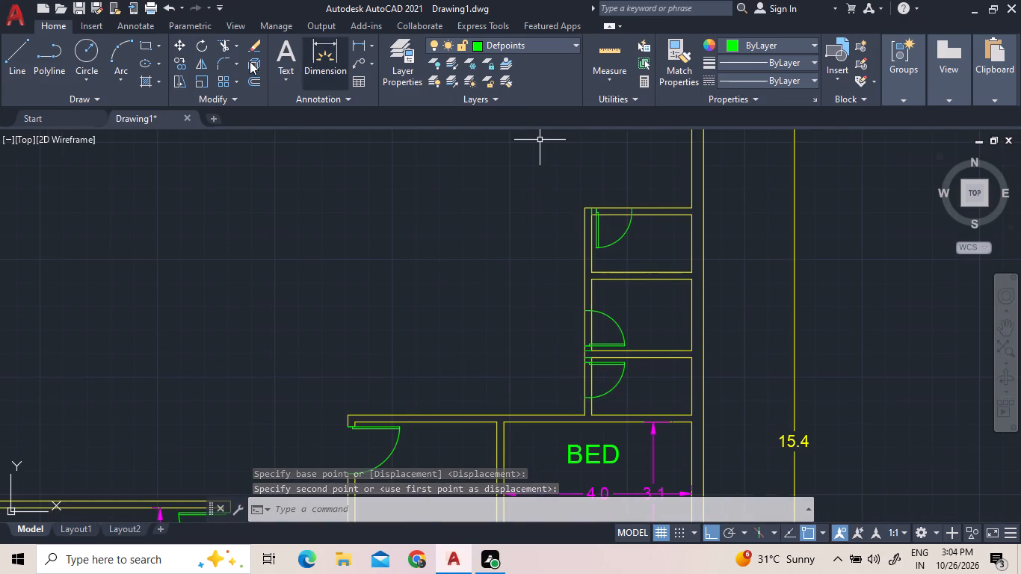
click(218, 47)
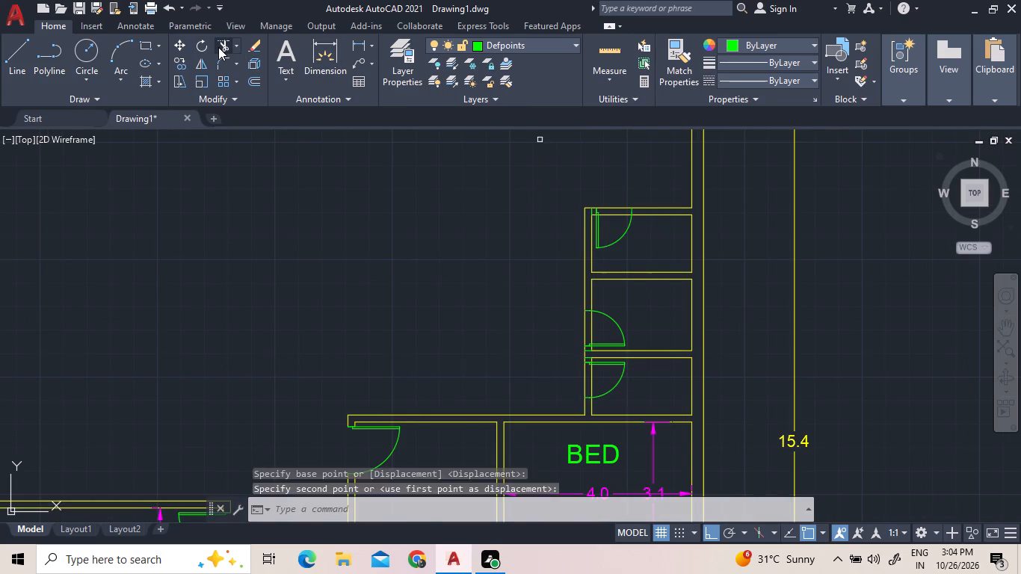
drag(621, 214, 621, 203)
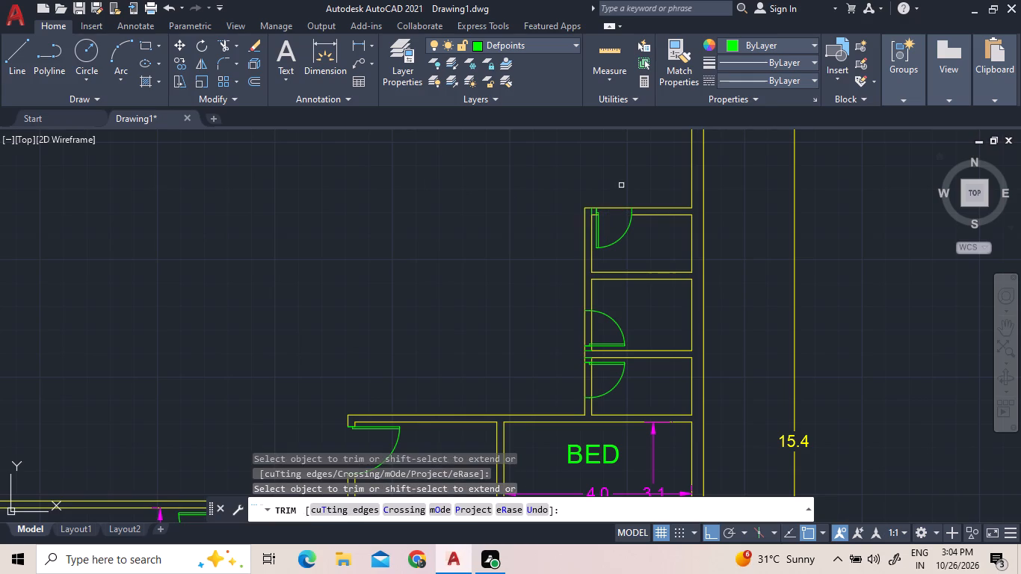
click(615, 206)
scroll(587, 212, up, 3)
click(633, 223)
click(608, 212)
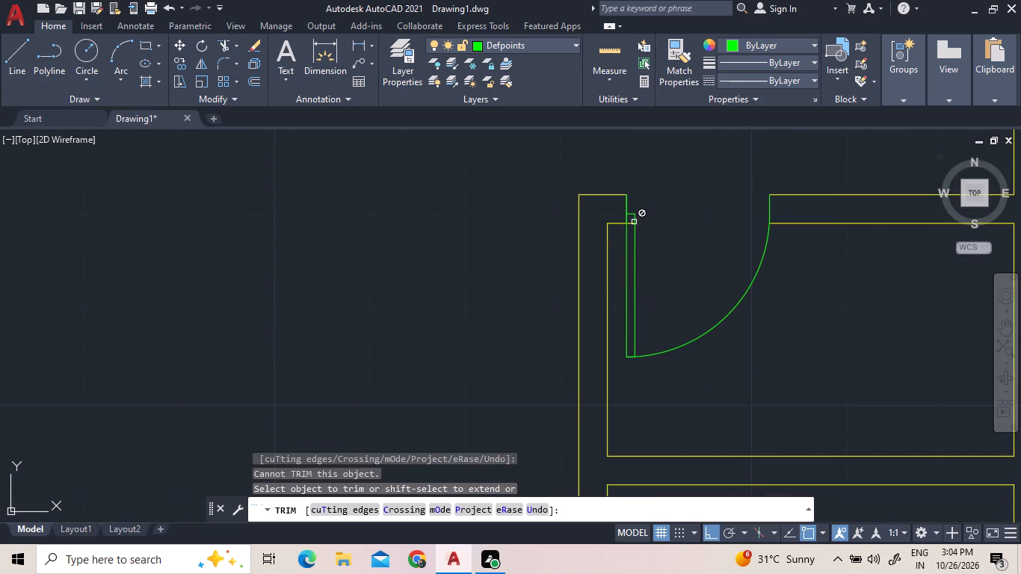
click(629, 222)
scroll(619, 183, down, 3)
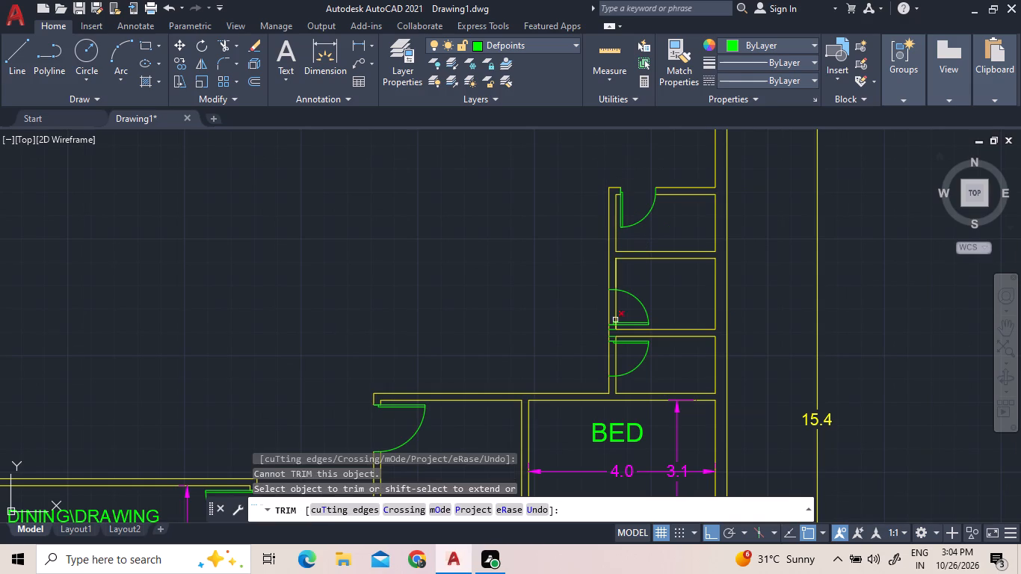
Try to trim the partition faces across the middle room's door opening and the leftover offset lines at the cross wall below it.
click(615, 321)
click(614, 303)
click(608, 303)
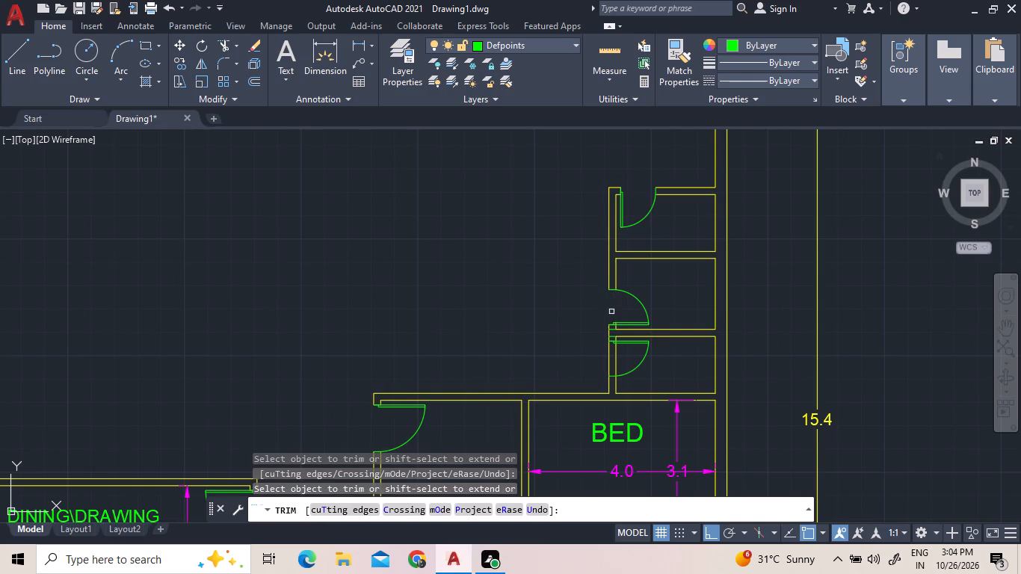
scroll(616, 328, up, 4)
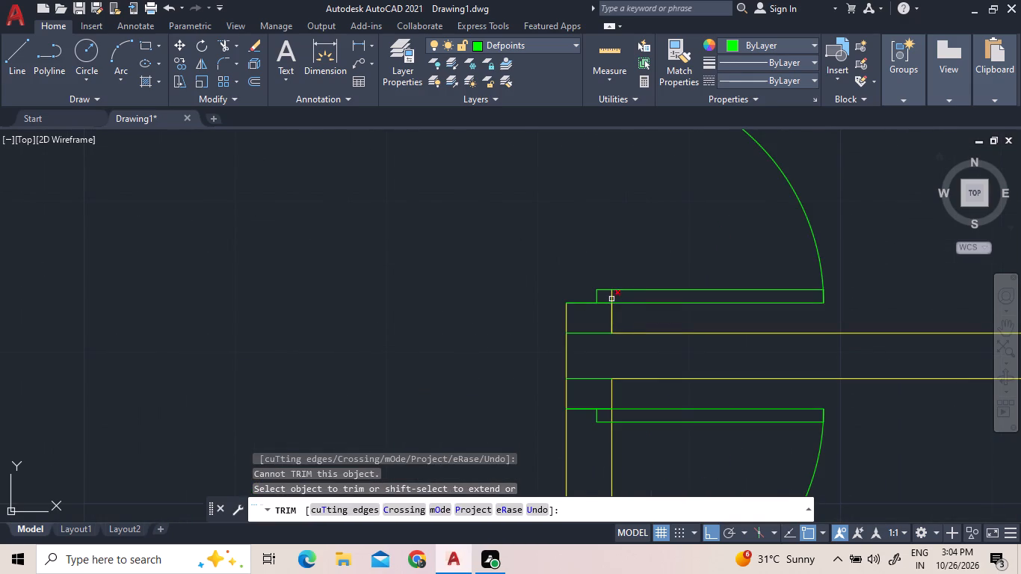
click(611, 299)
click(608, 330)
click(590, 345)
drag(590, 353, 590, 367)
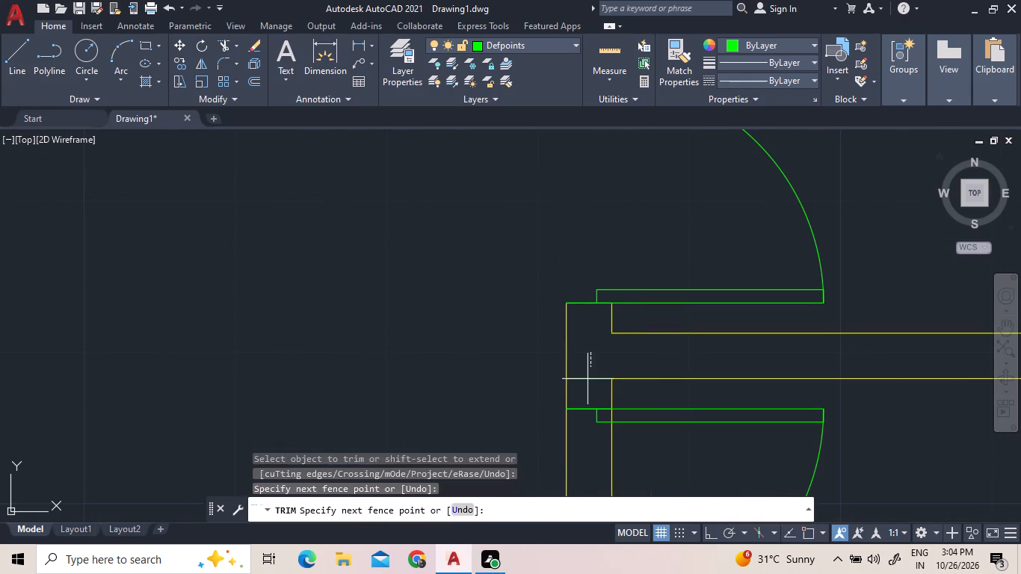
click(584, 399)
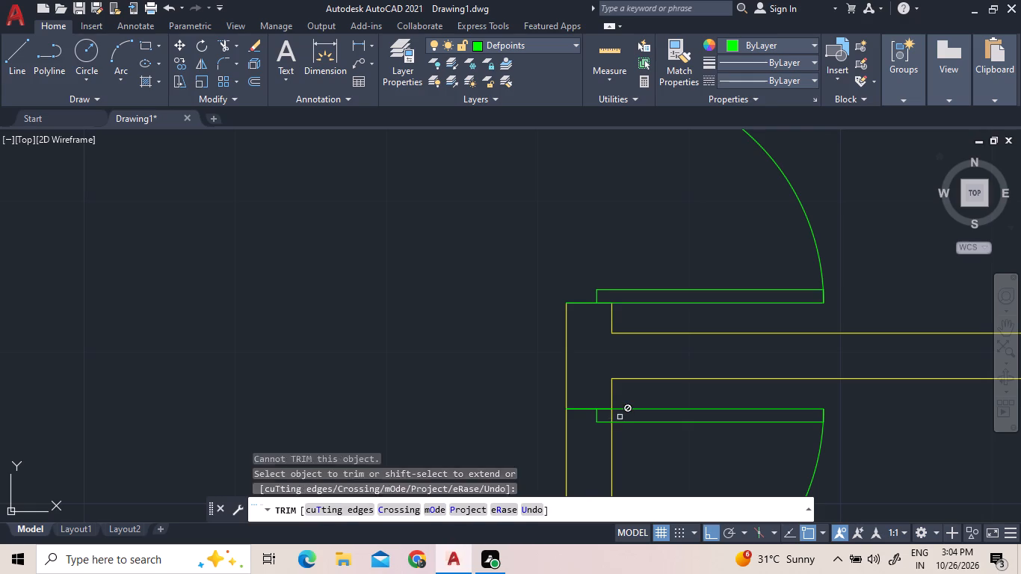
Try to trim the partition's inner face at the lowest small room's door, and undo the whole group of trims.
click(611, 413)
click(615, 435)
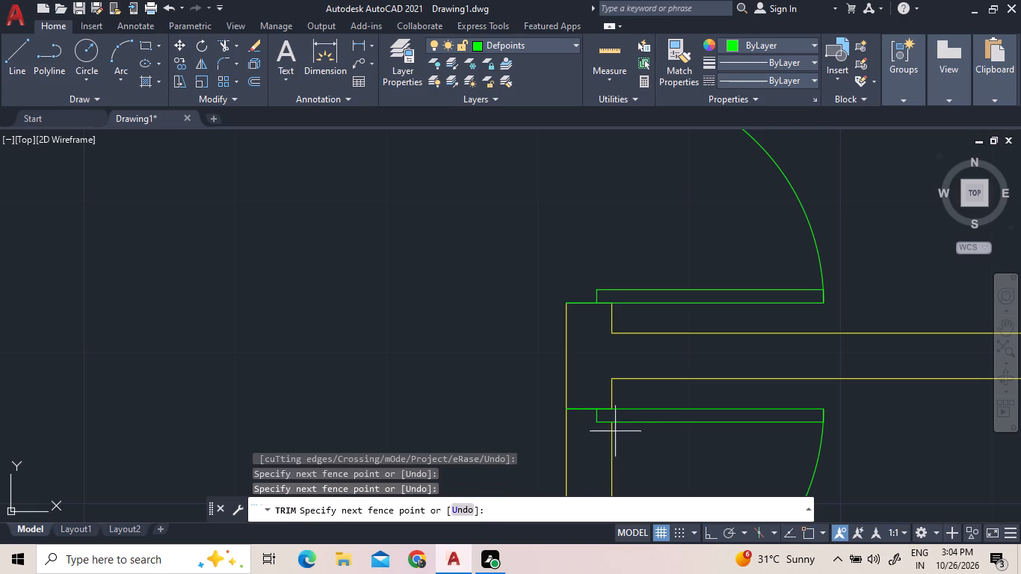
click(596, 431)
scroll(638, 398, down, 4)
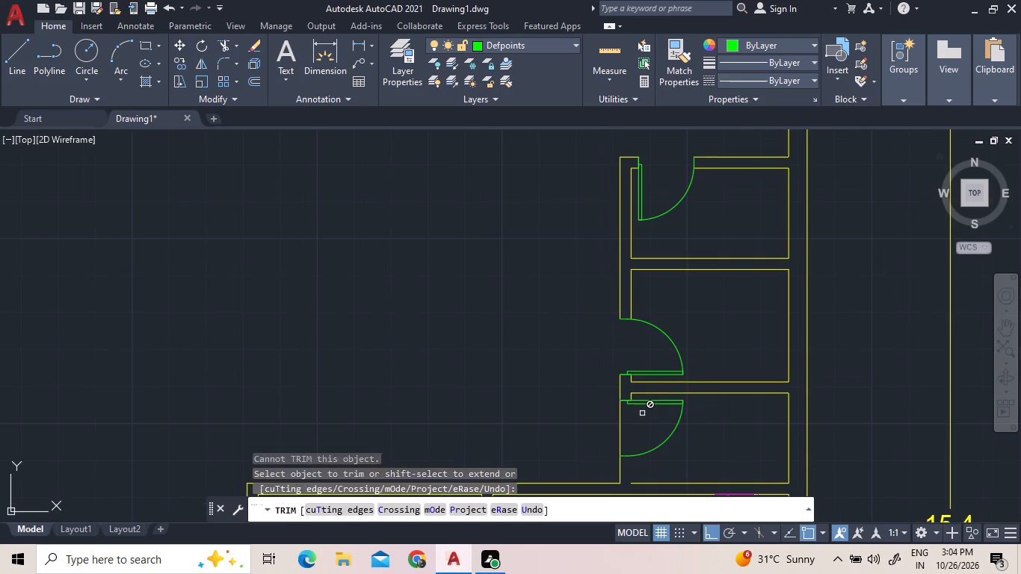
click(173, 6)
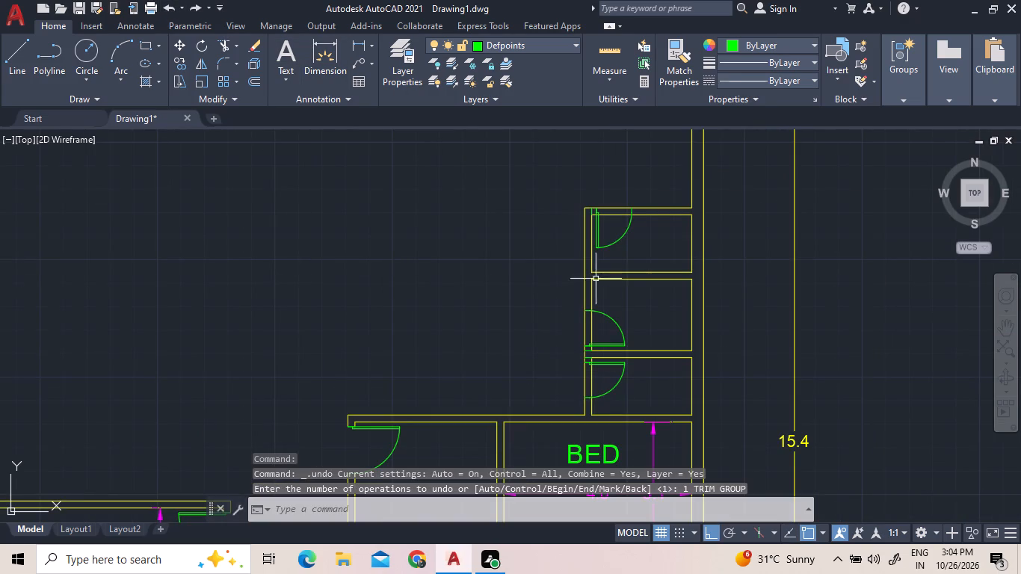
Trim both cross wall lines across the uppermost small room's door opening, along with the overhanging stub and leftover offset line beside the hinge.
click(225, 52)
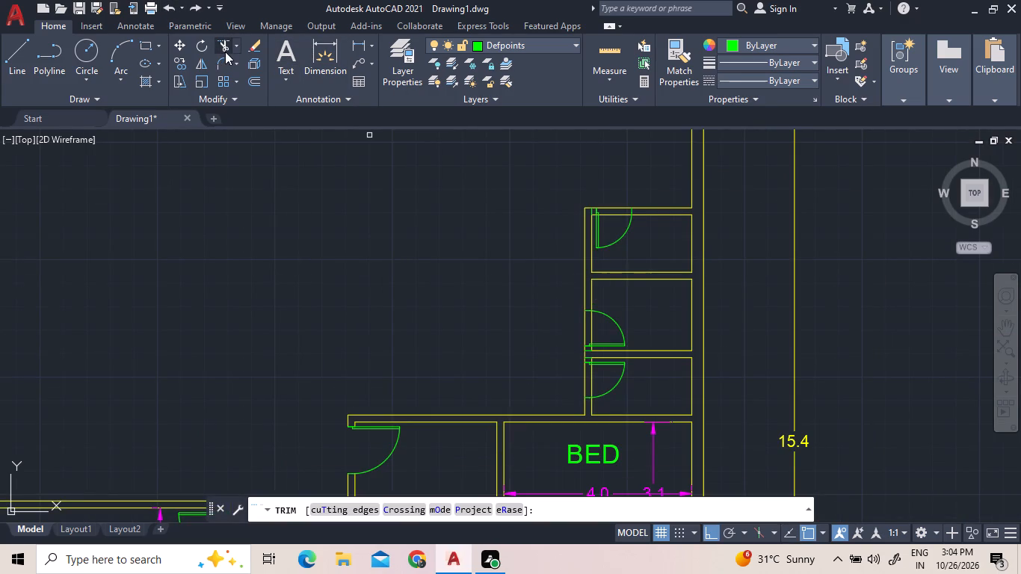
click(620, 224)
click(617, 191)
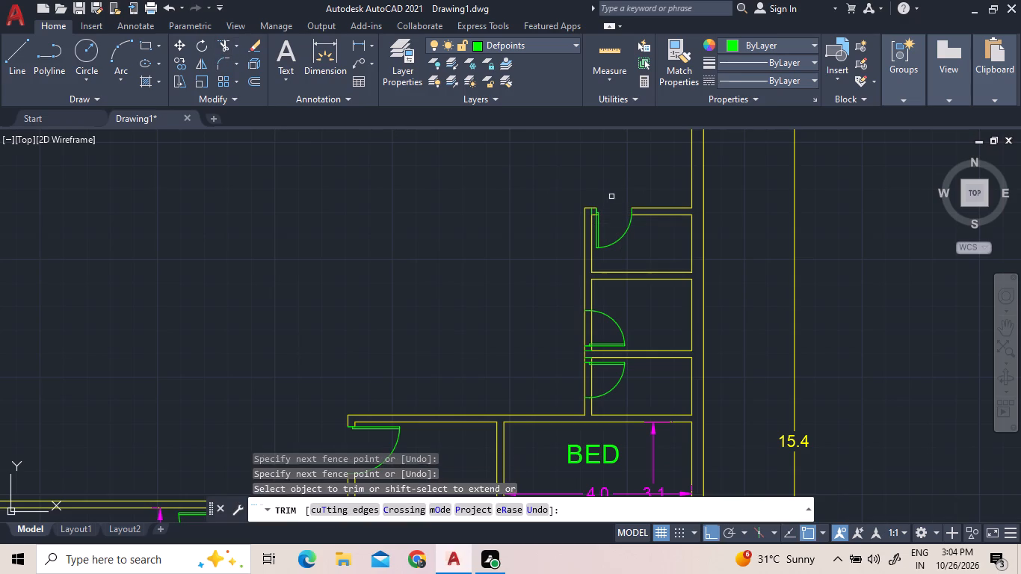
scroll(588, 218, up, 4)
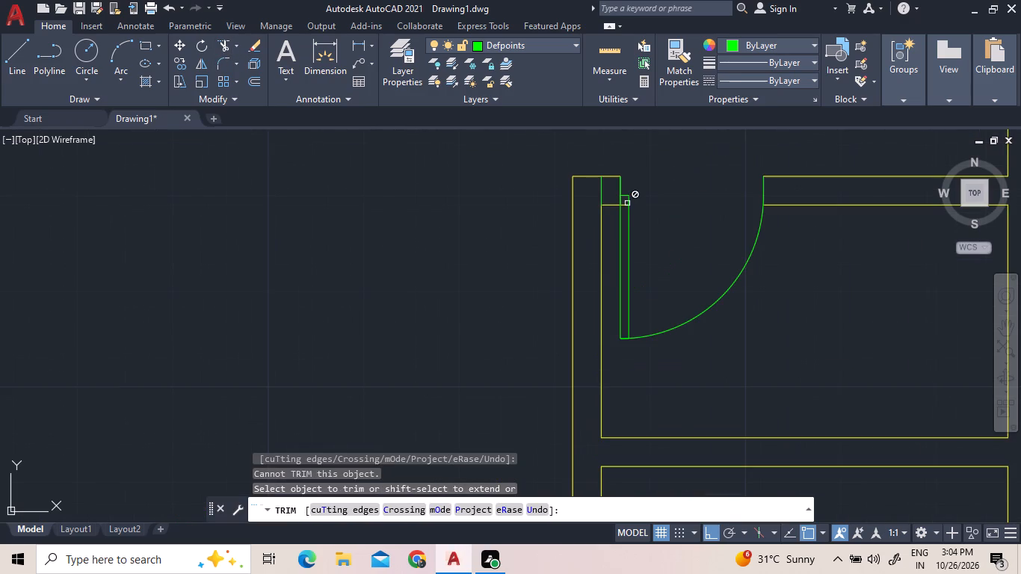
click(623, 205)
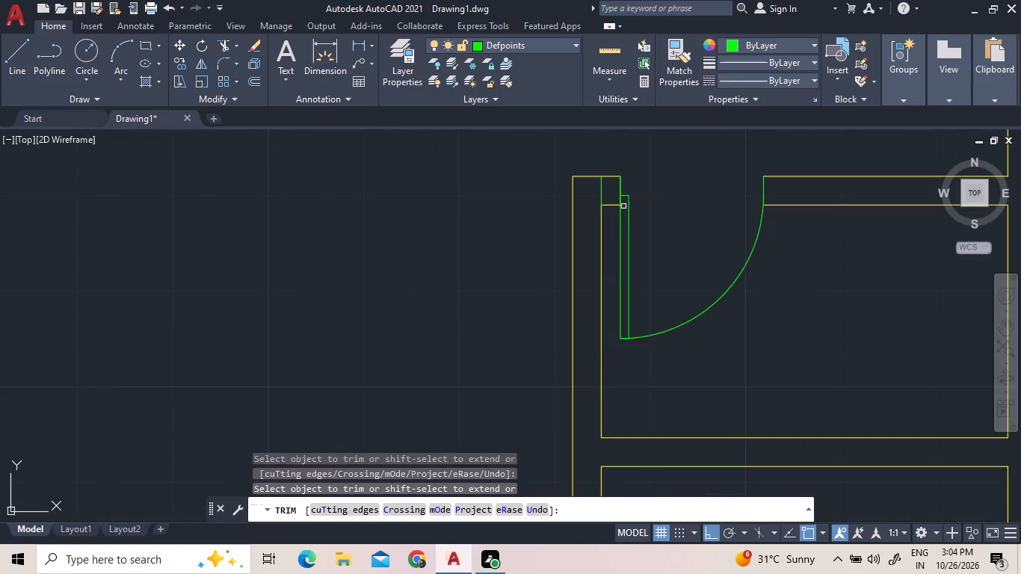
click(599, 194)
scroll(643, 187, down, 2)
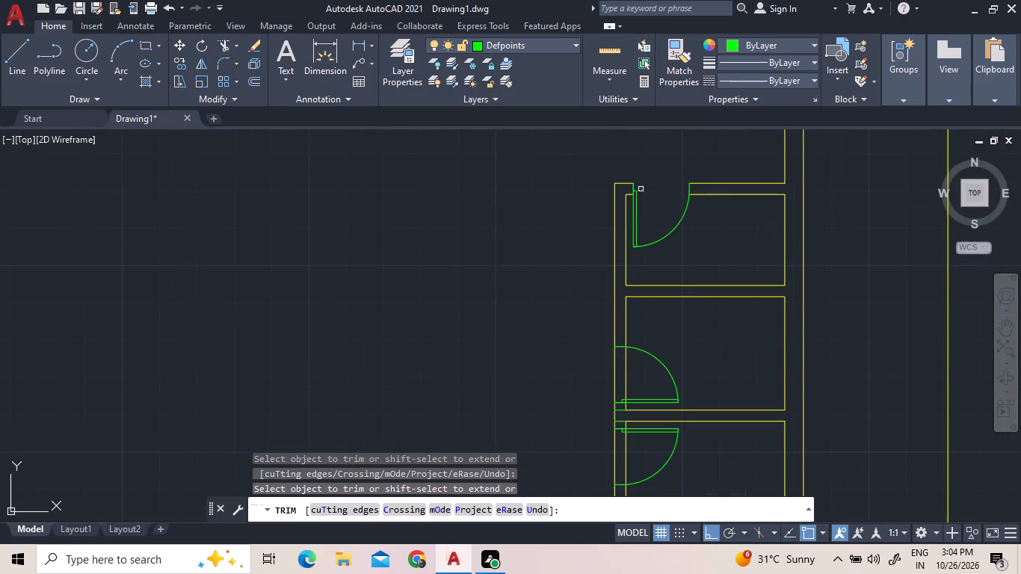
Trim both partition faces across the middle room's door opening, and remove the leftover offset line and wall stub at the hinge.
click(632, 384)
click(609, 377)
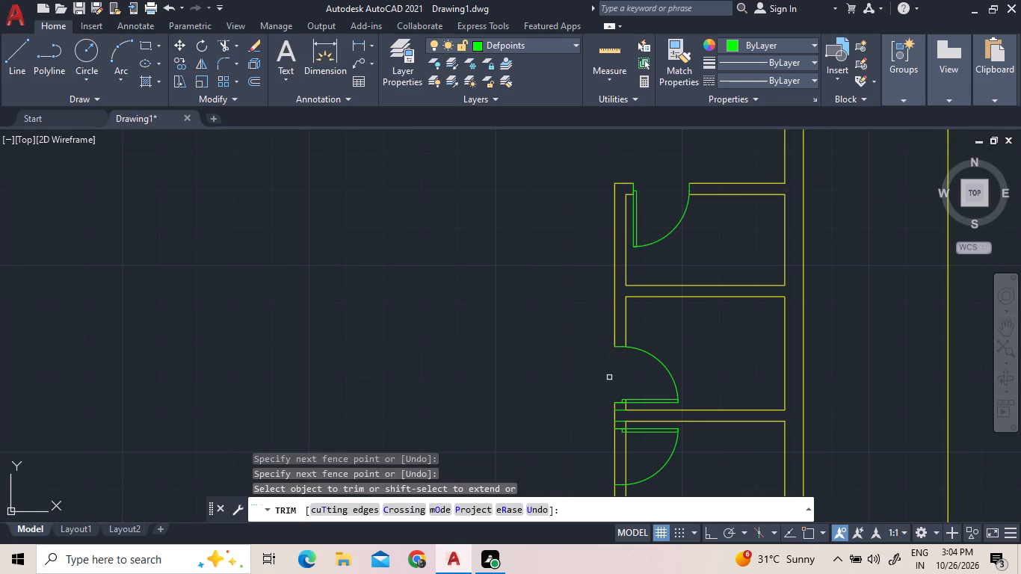
click(627, 404)
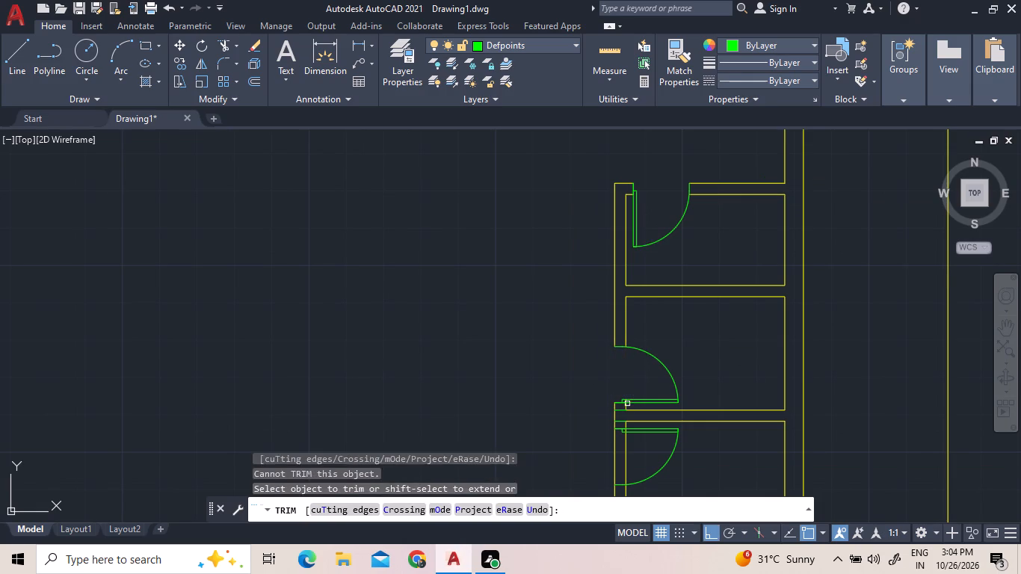
click(620, 410)
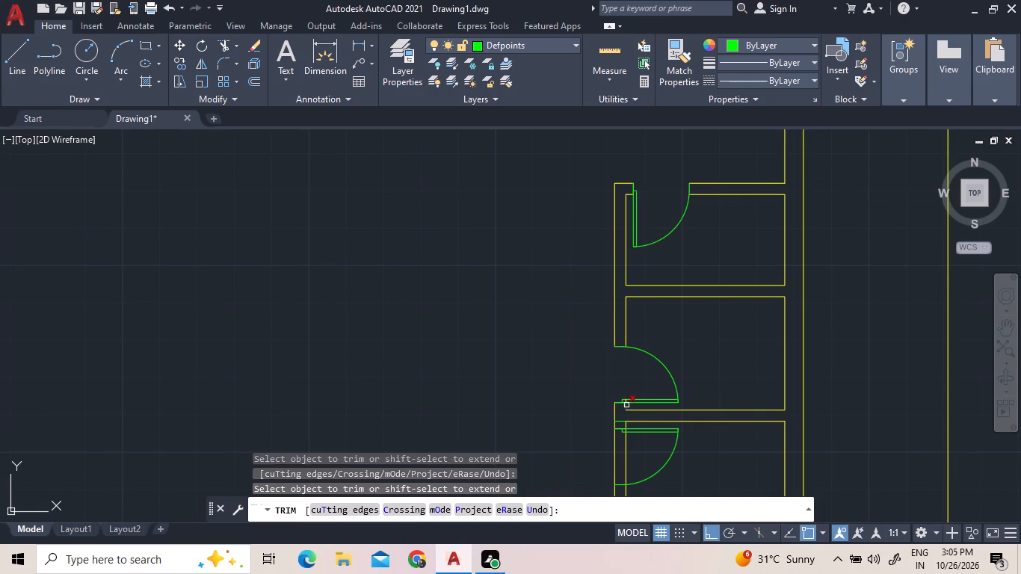
click(626, 404)
scroll(626, 401, up, 4)
click(621, 407)
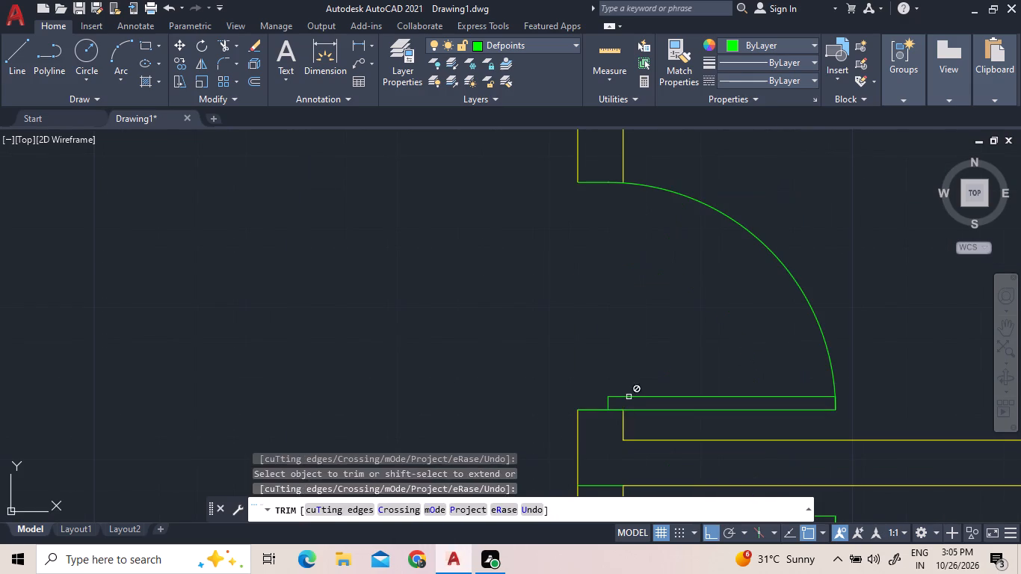
Trim both partition faces across the lowest small room's door opening, and remove the leftover offset line above its hinge.
scroll(558, 350, down, 7)
scroll(575, 392, up, 3)
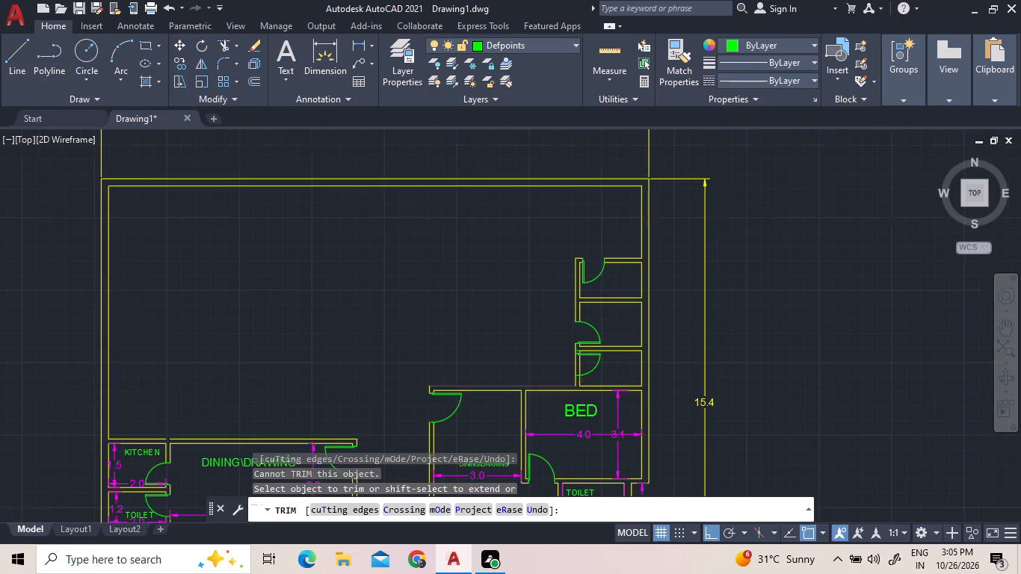
scroll(575, 392, up, 1)
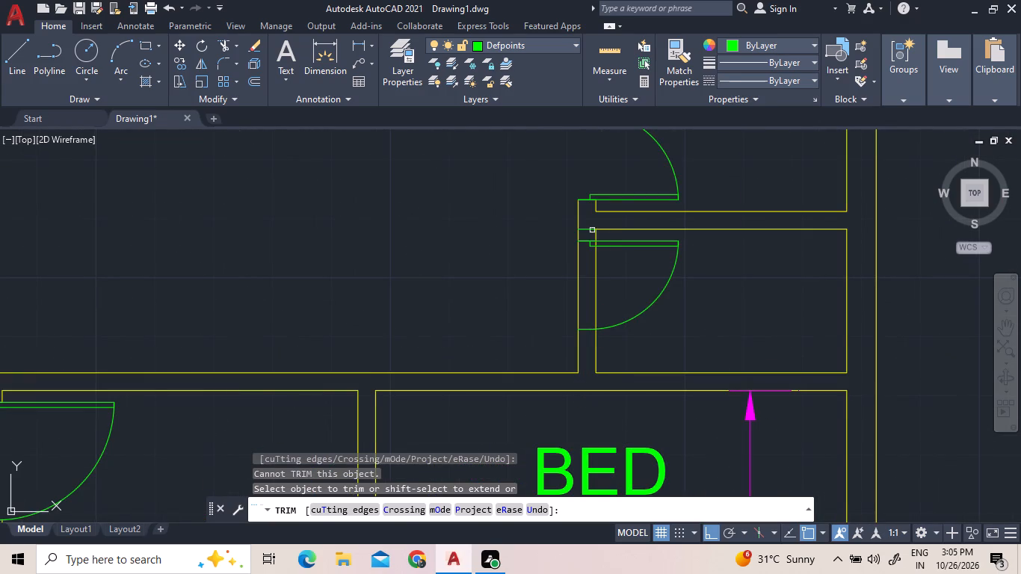
click(591, 229)
click(593, 236)
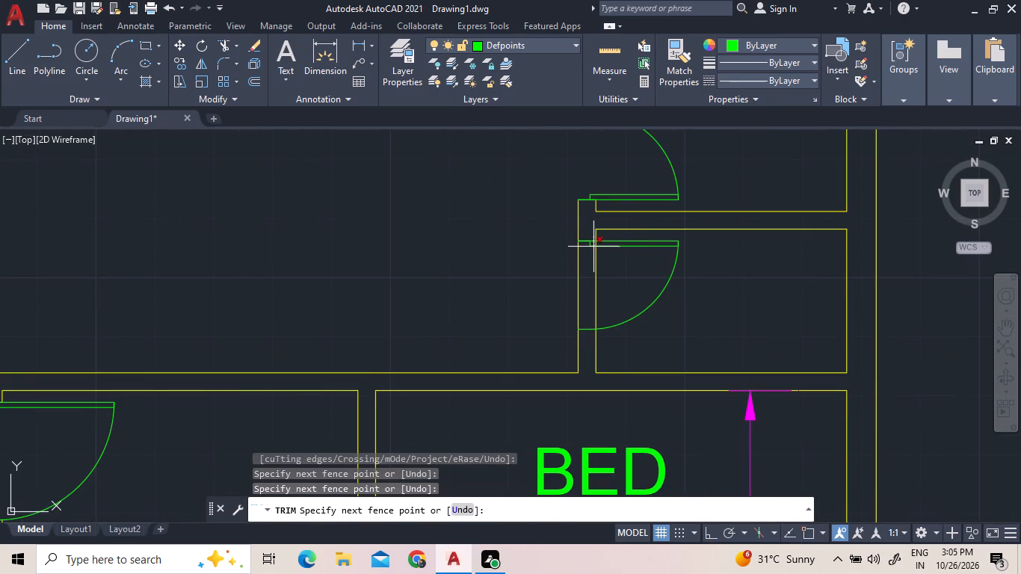
click(593, 247)
scroll(590, 238, up, 1)
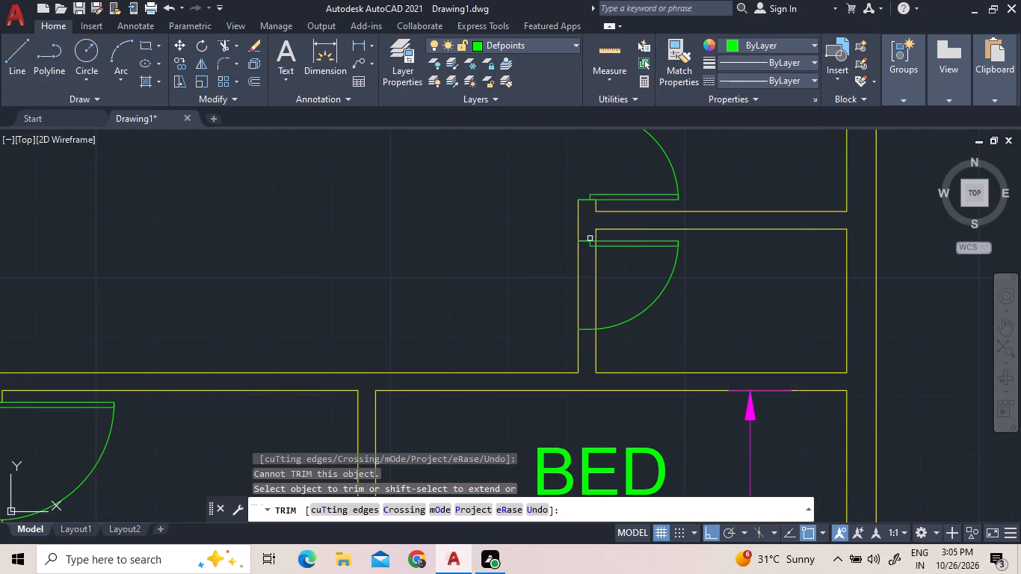
scroll(590, 238, up, 1)
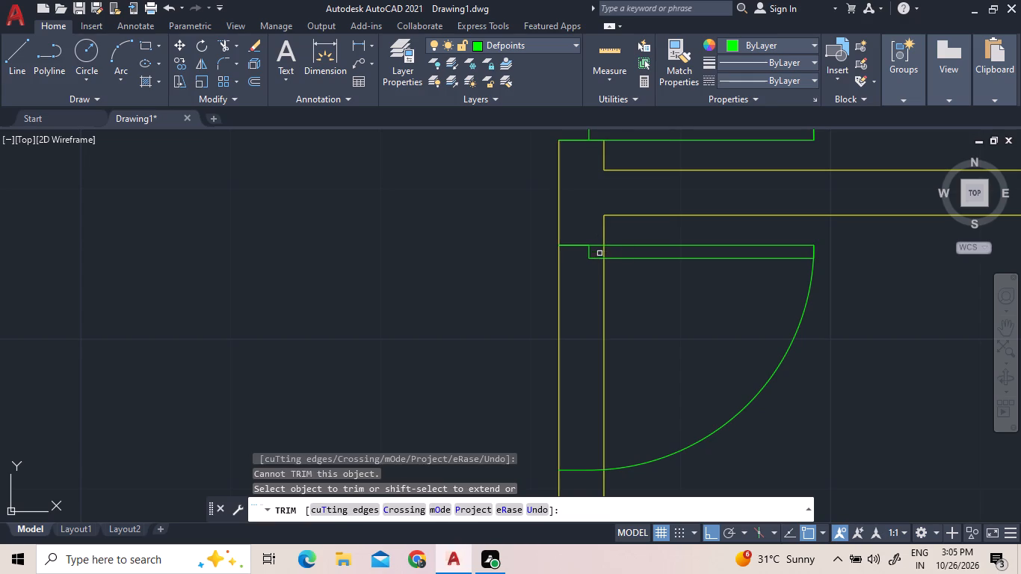
click(602, 253)
click(620, 320)
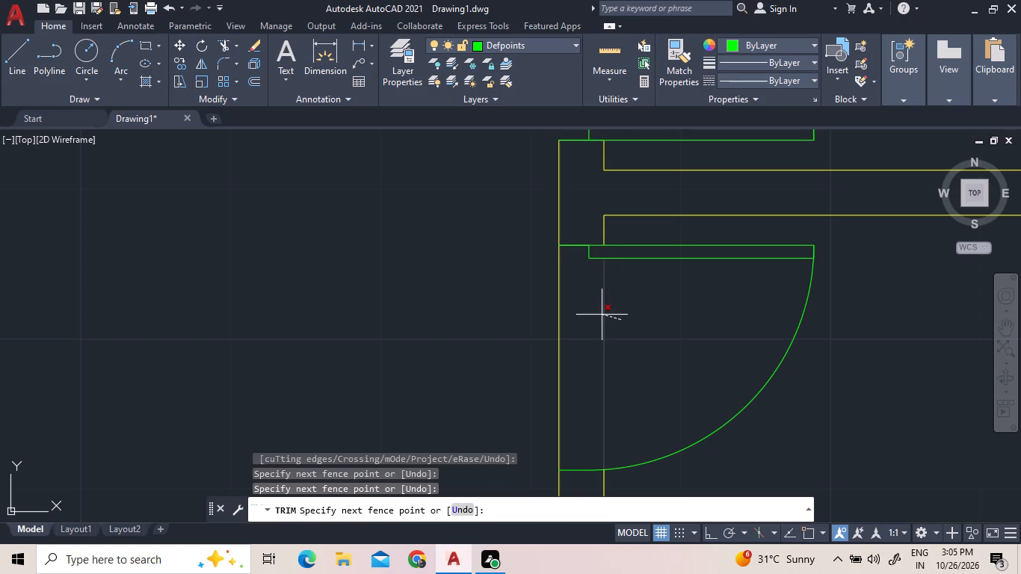
click(602, 315)
click(558, 319)
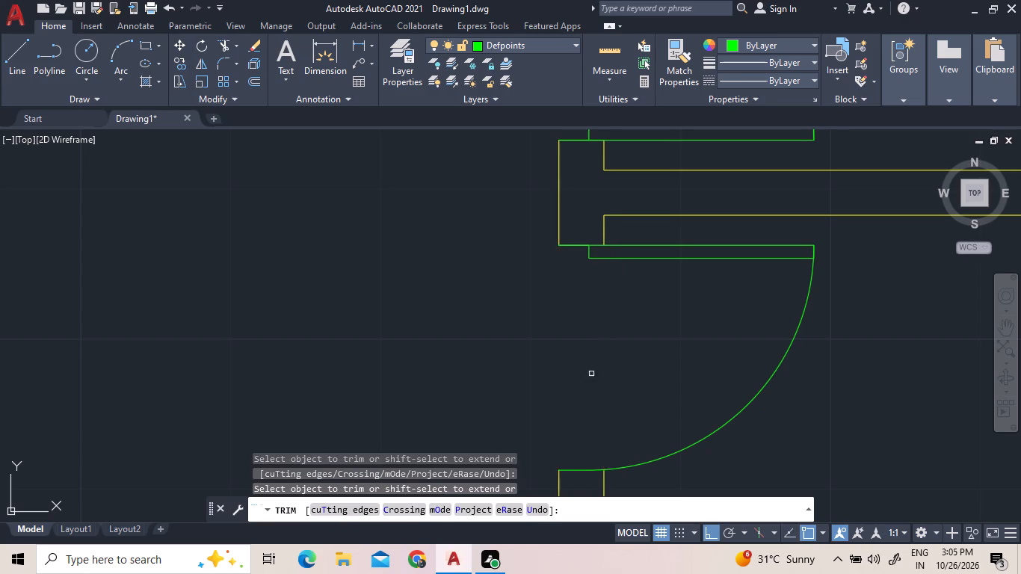
scroll(586, 387, down, 4)
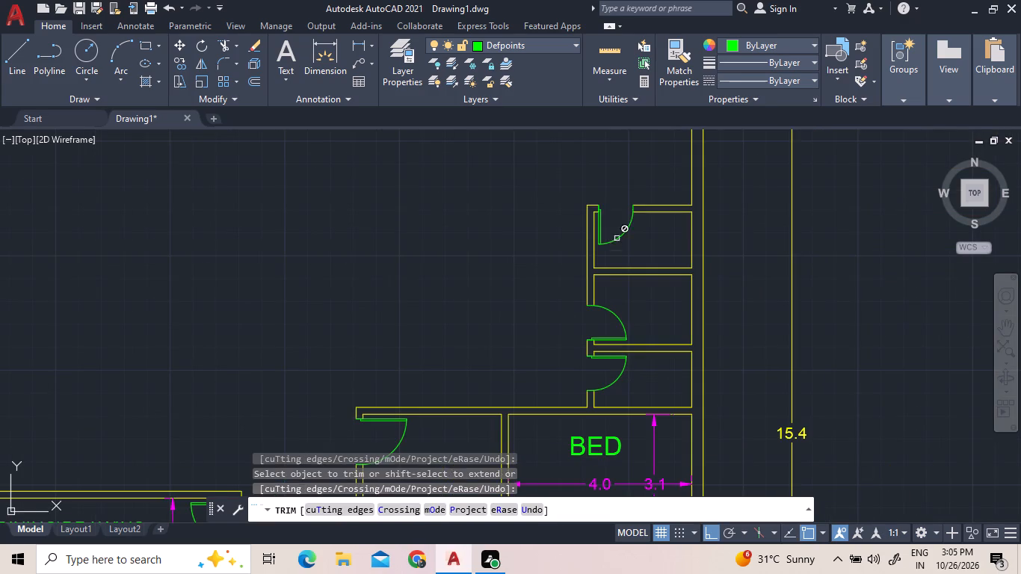
scroll(614, 217, up, 2)
scroll(609, 216, down, 2)
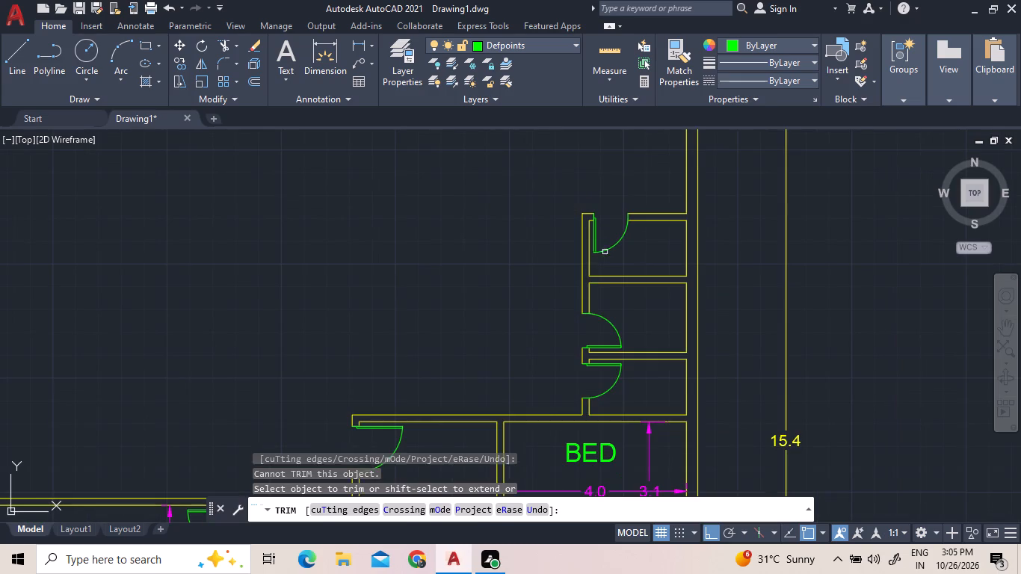
right_click(342, 327)
click(400, 119)
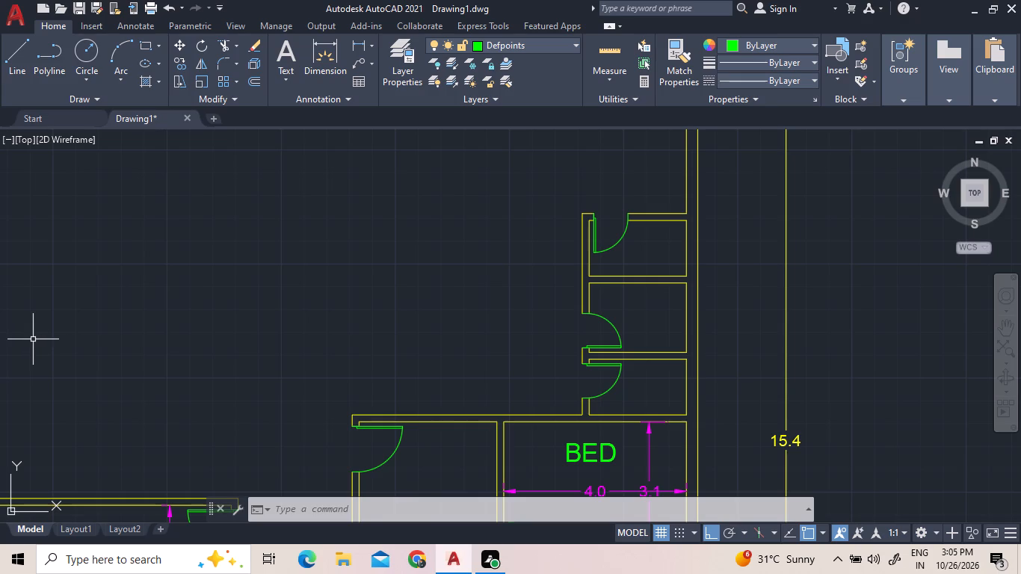
Offset the upper face of the uppermost small room's cross wall 3.23 upward, beyond the existing top exterior wall.
click(250, 81)
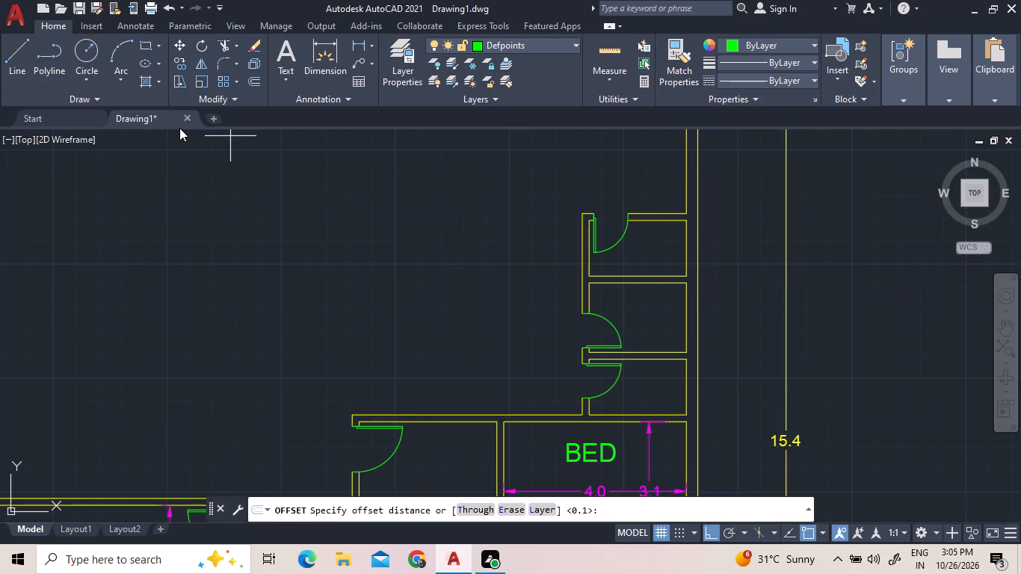
text(3.23)
key(Return)
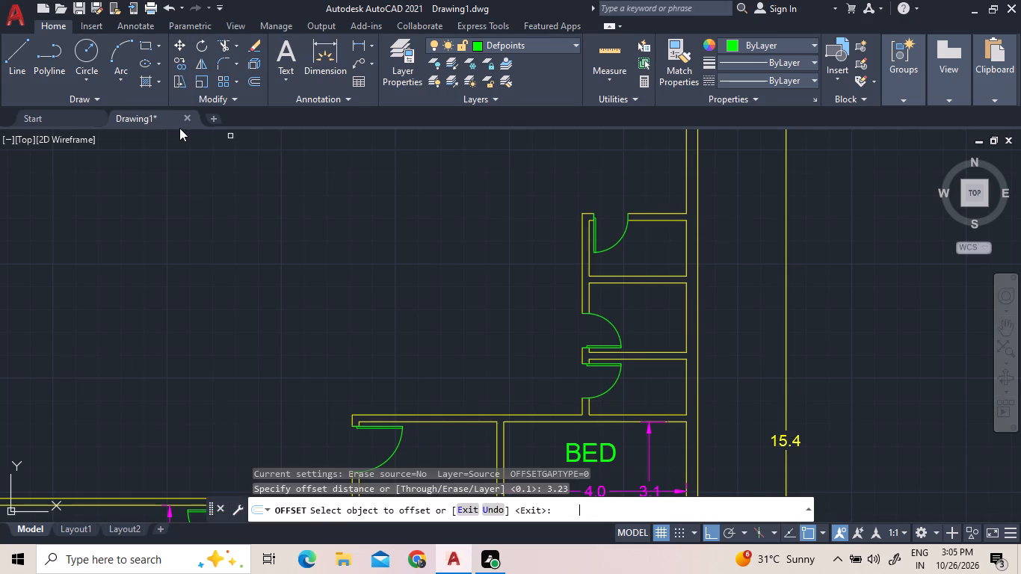
scroll(539, 354, down, 2)
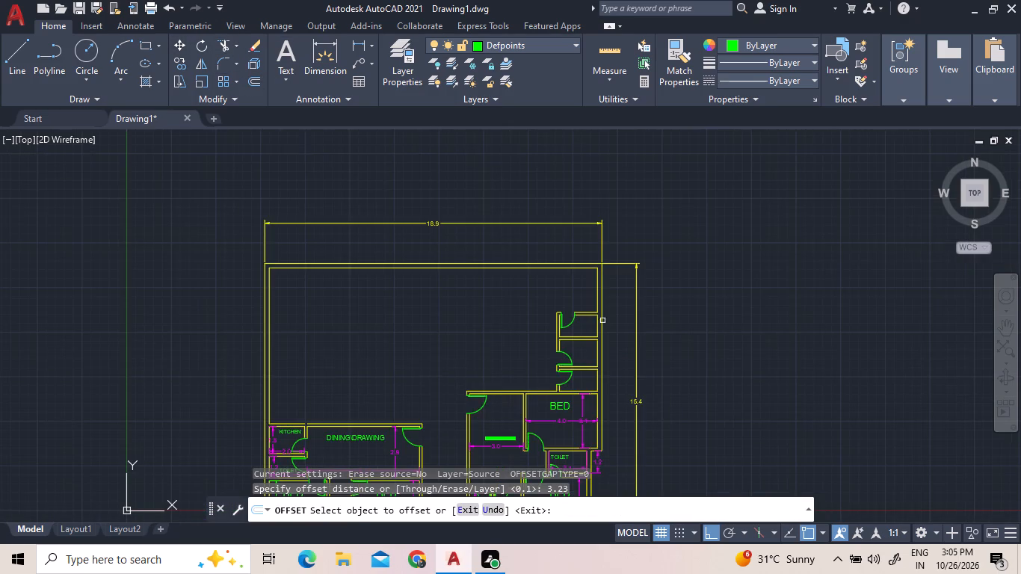
scroll(607, 309, up, 2)
click(570, 317)
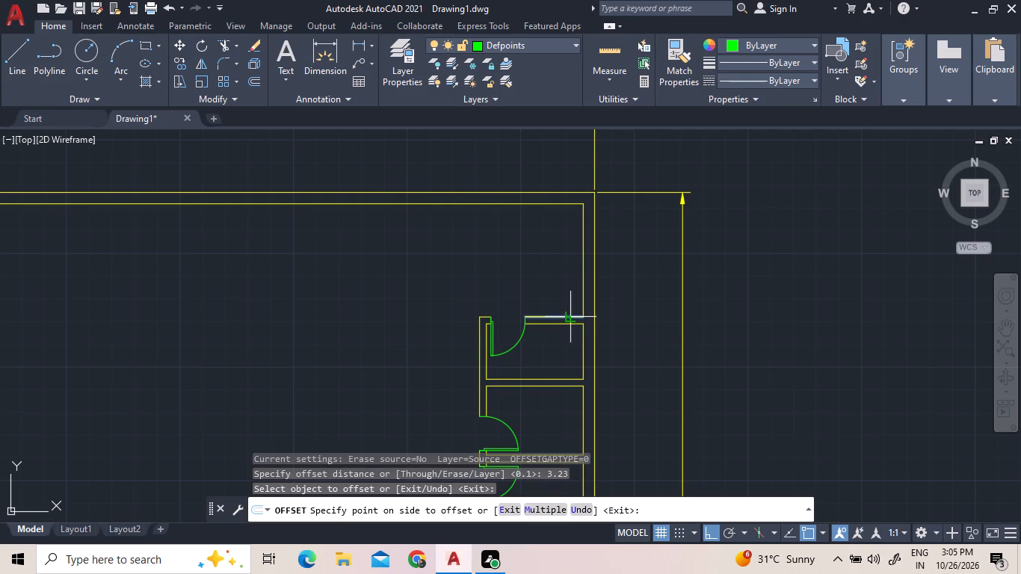
click(586, 236)
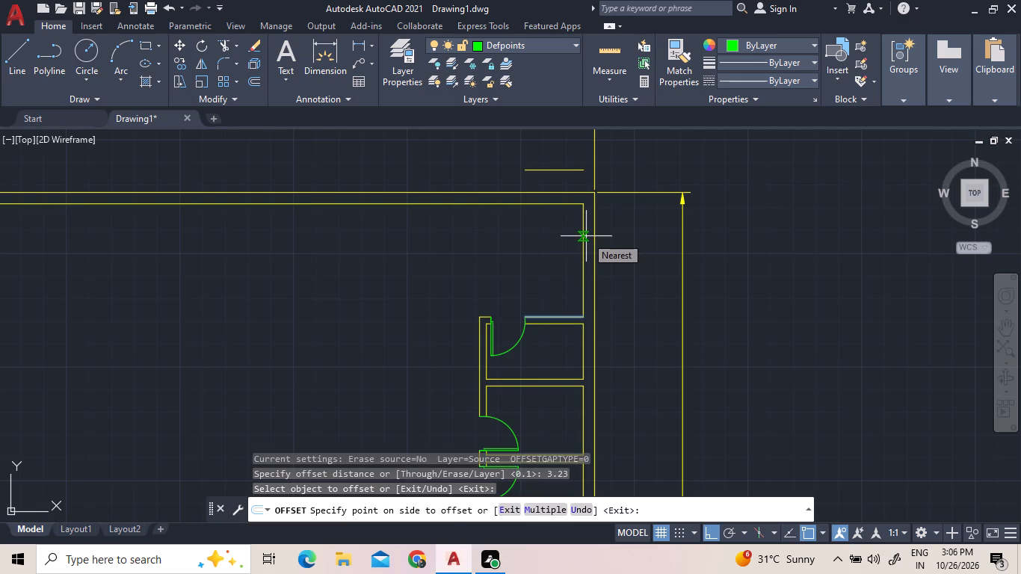
Offset the new horizontal line above the top exterior wall 0.25 upward to give the wall its thickness.
click(251, 79)
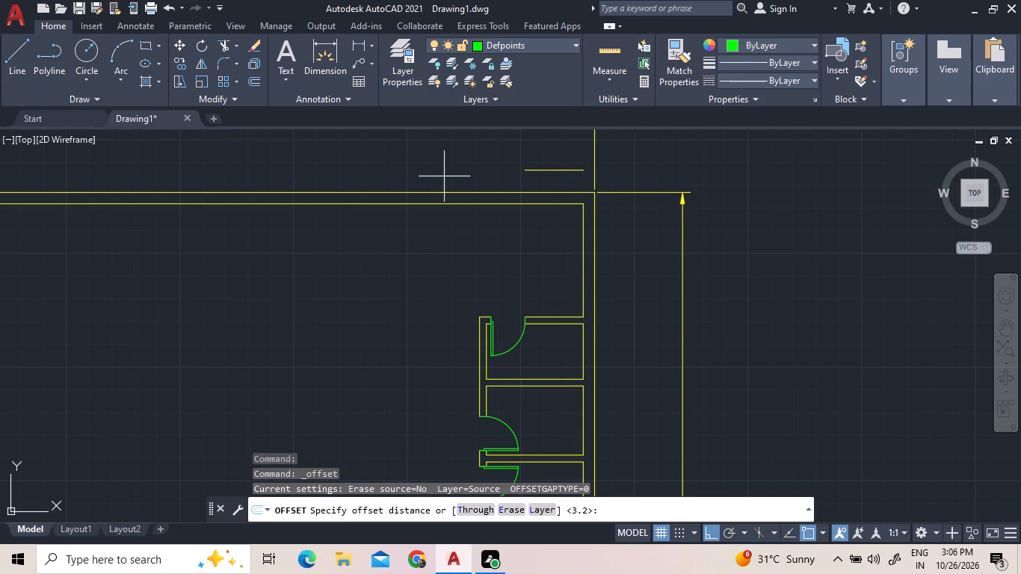
text(0.2)
text(56)
key(BackSpace)
key(Return)
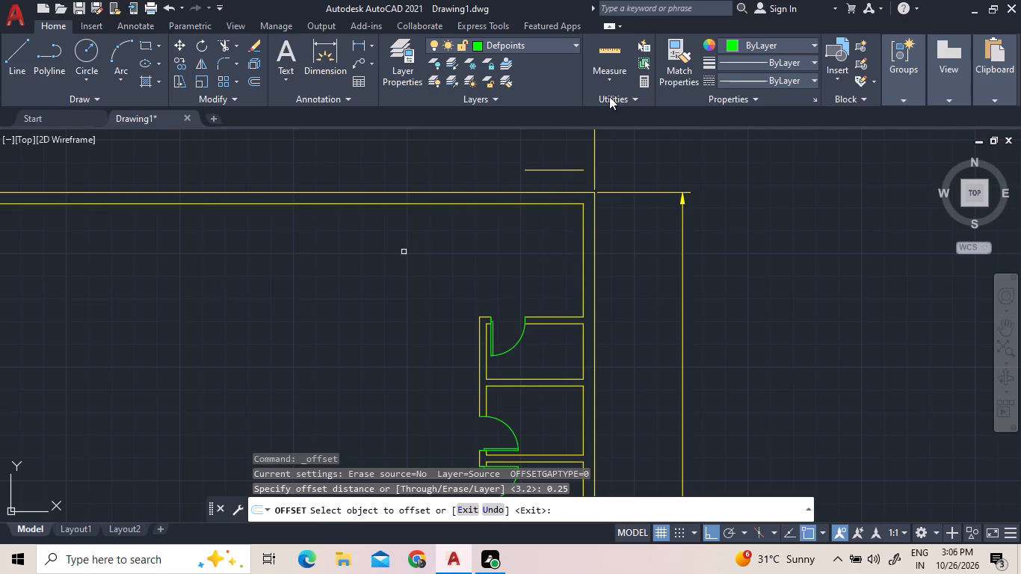
click(565, 170)
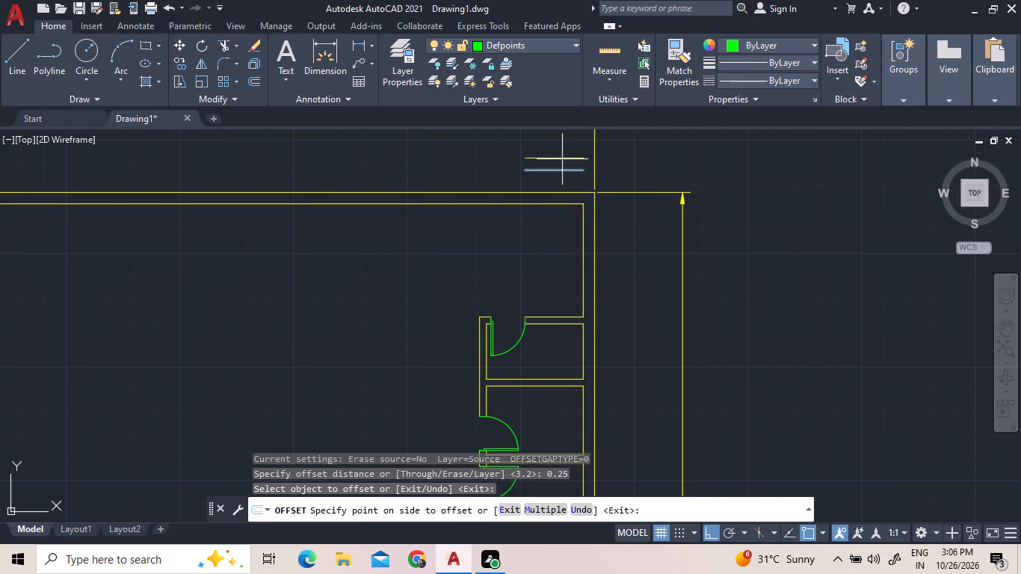
click(561, 158)
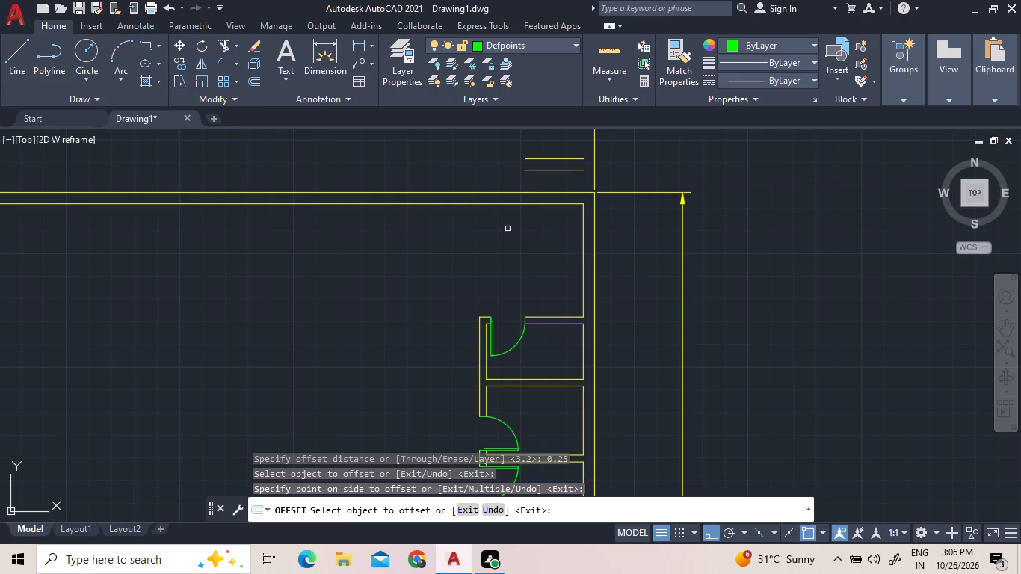
Offset the right exterior wall's inner face above the small rooms 3.66 leftward into the open area.
click(256, 89)
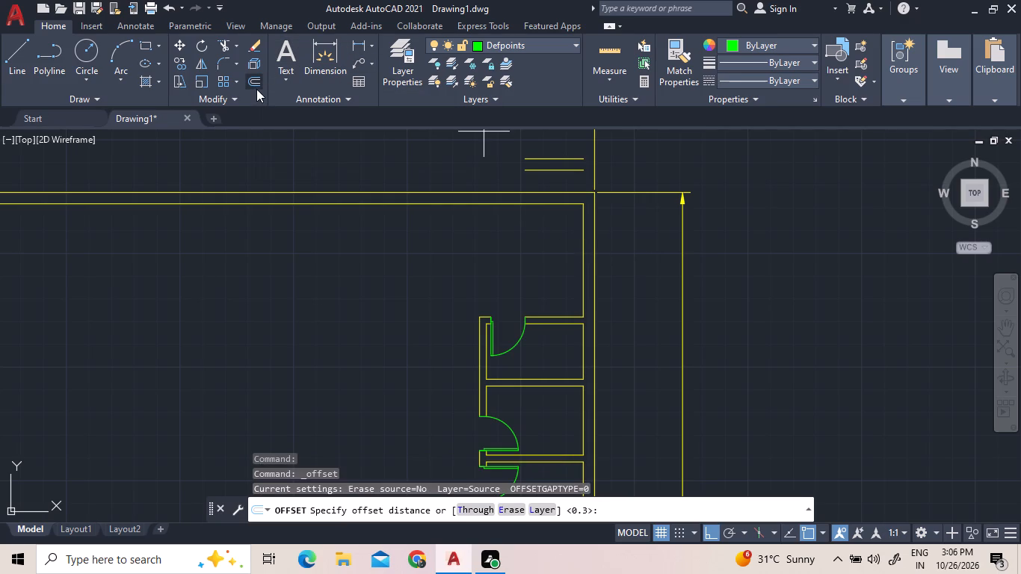
text(3.66)
key(Return)
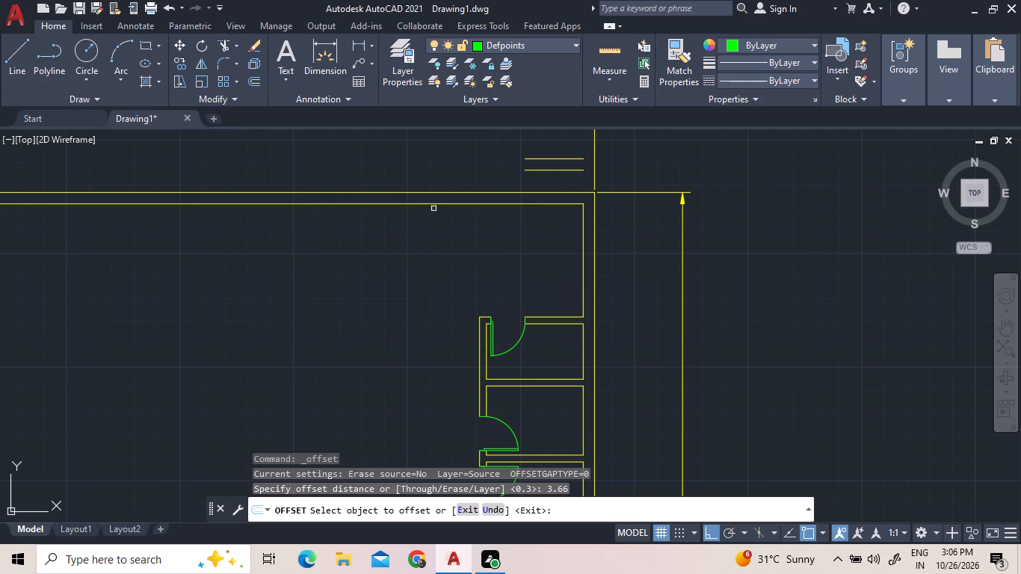
click(582, 244)
click(488, 241)
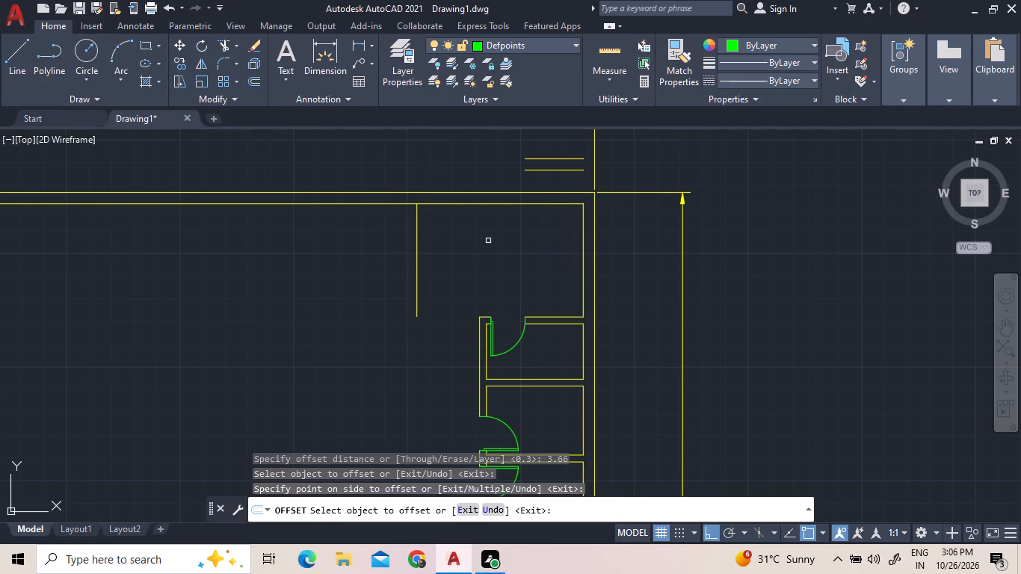
Offset the new vertical line 0.25 leftward to form the second face of the partition.
click(261, 80)
text(0.25)
key(Return)
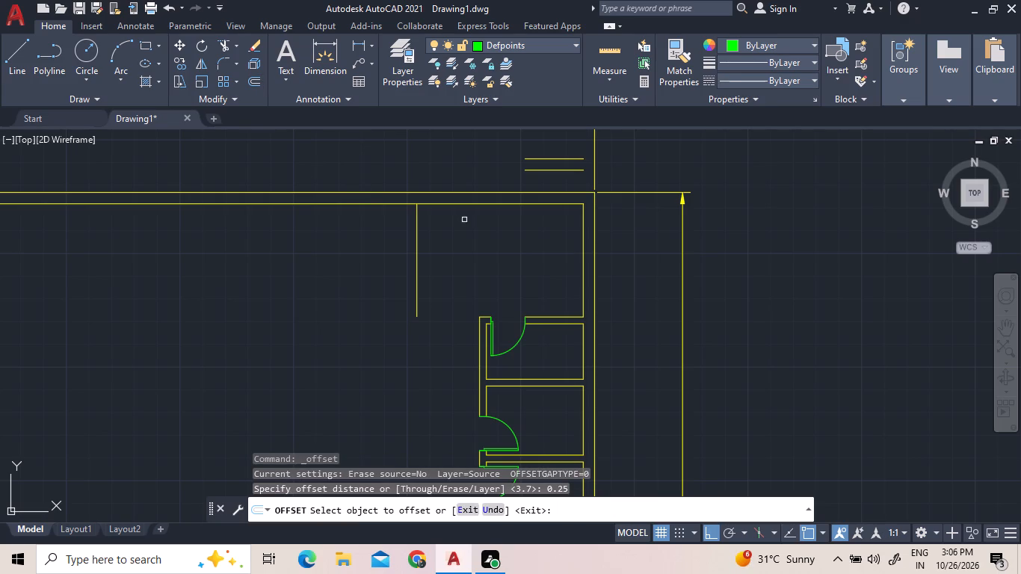
click(416, 224)
click(390, 220)
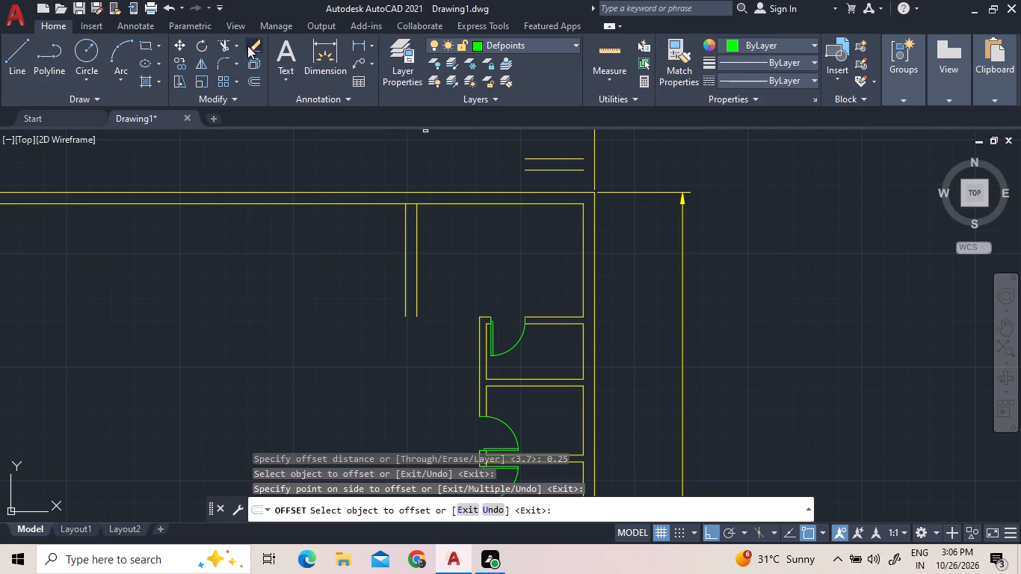
Trim the old top wall's inner face between the new partition and the right wall, and remove the 18.9 overall dimension.
click(220, 35)
click(220, 38)
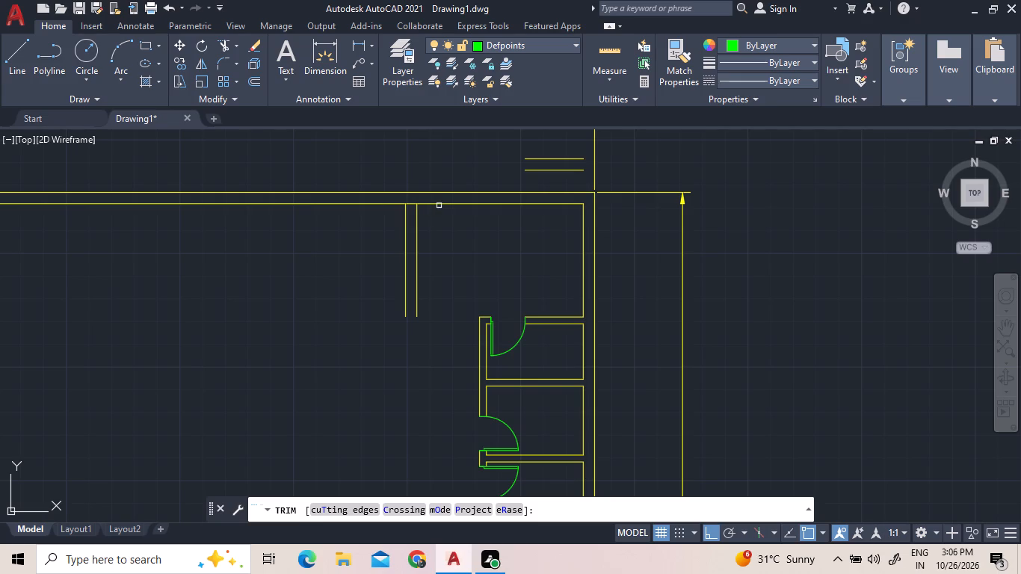
click(441, 205)
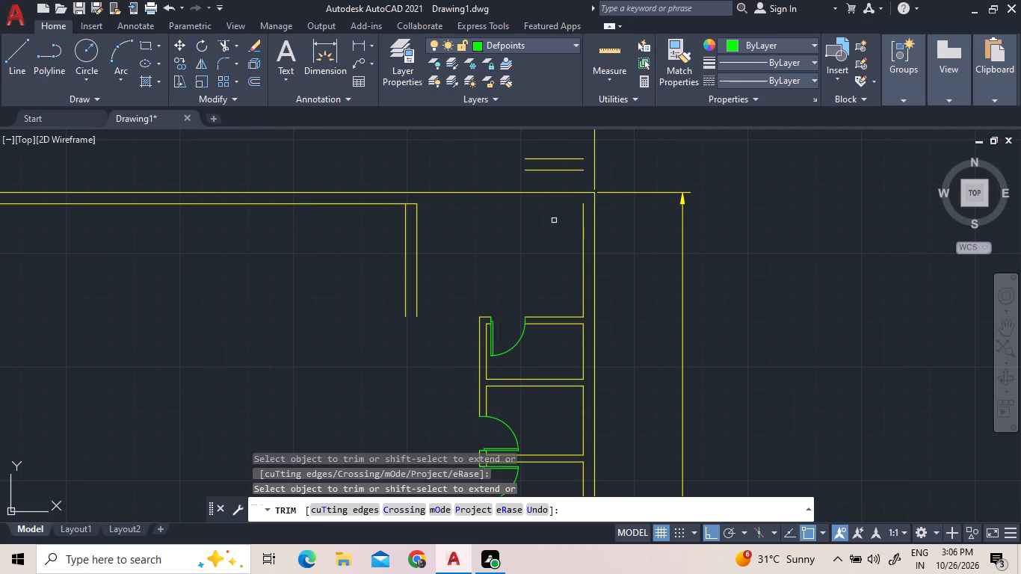
click(596, 169)
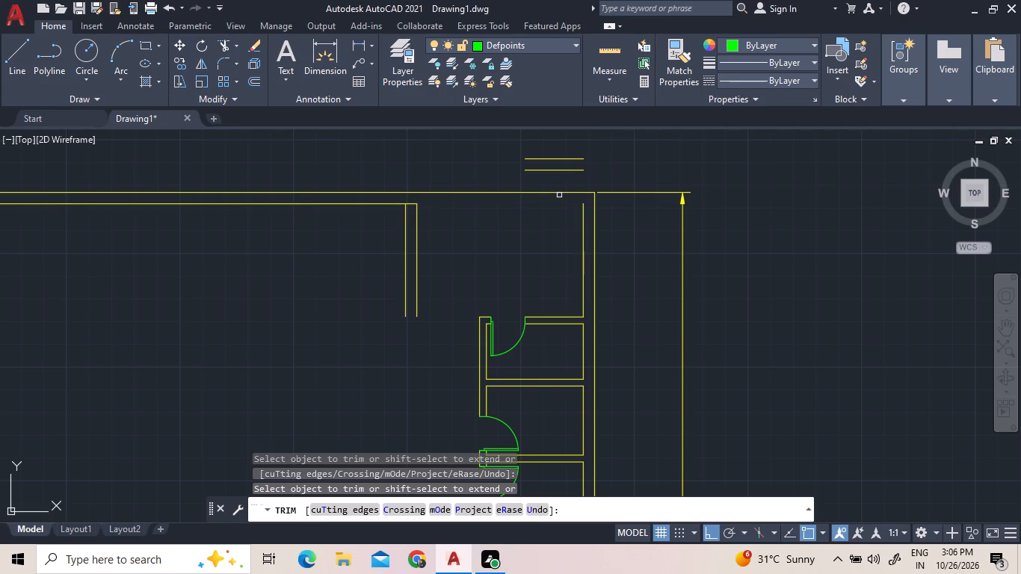
Remove the old top wall's outer line, and trim its inner line between the two faces of the new partition.
scroll(549, 237, down, 2)
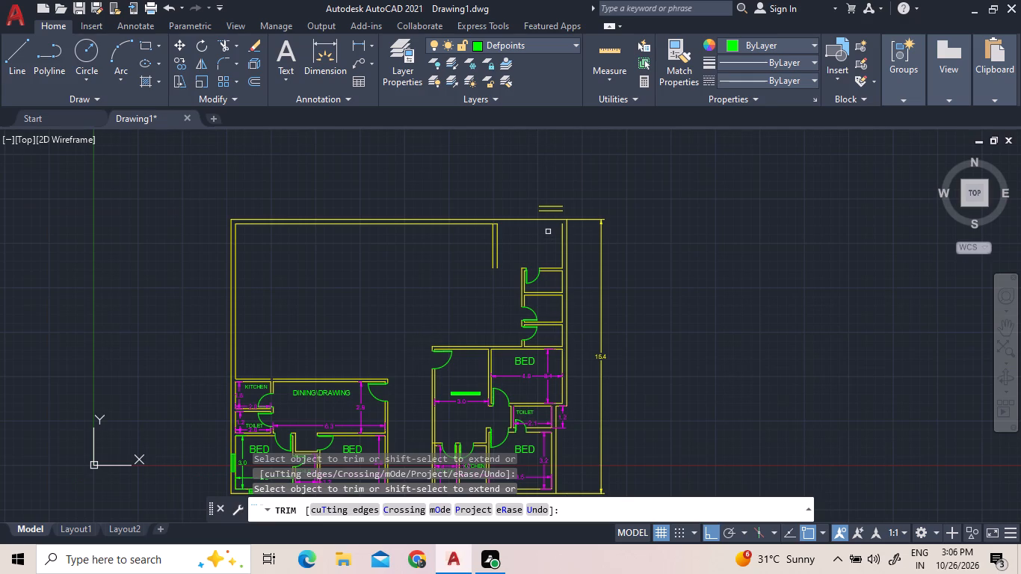
click(546, 218)
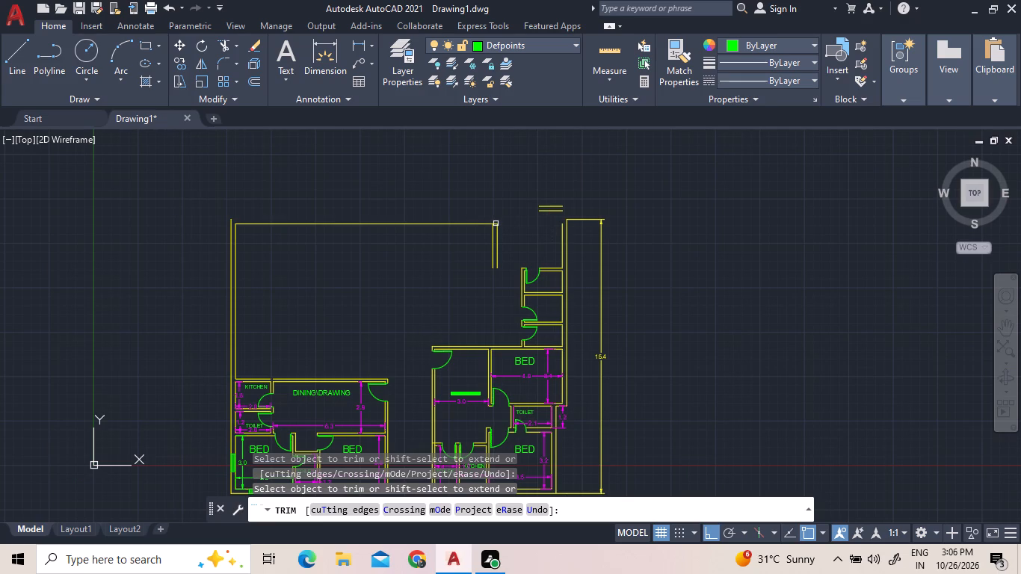
click(495, 221)
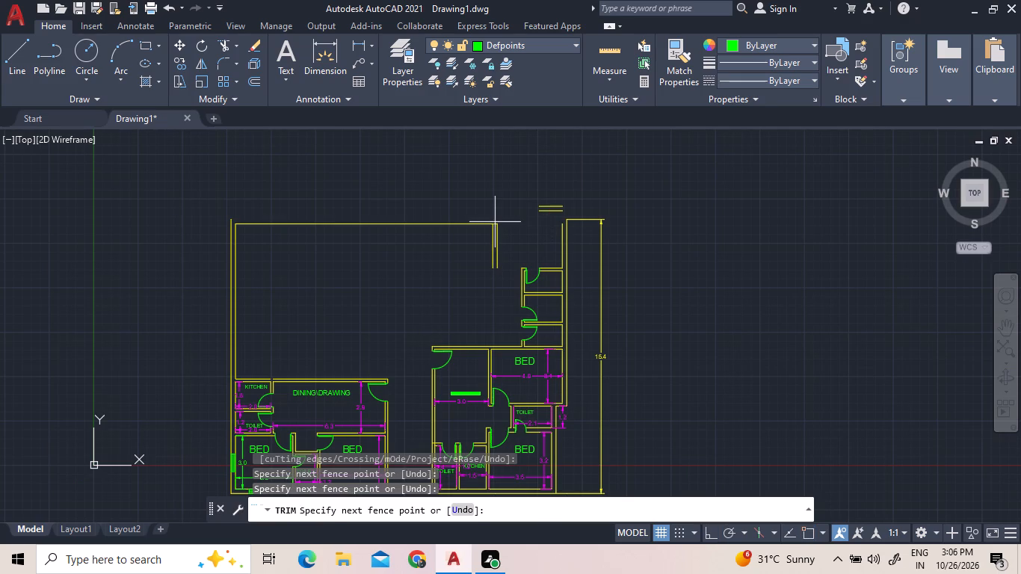
scroll(495, 229, up, 3)
click(488, 238)
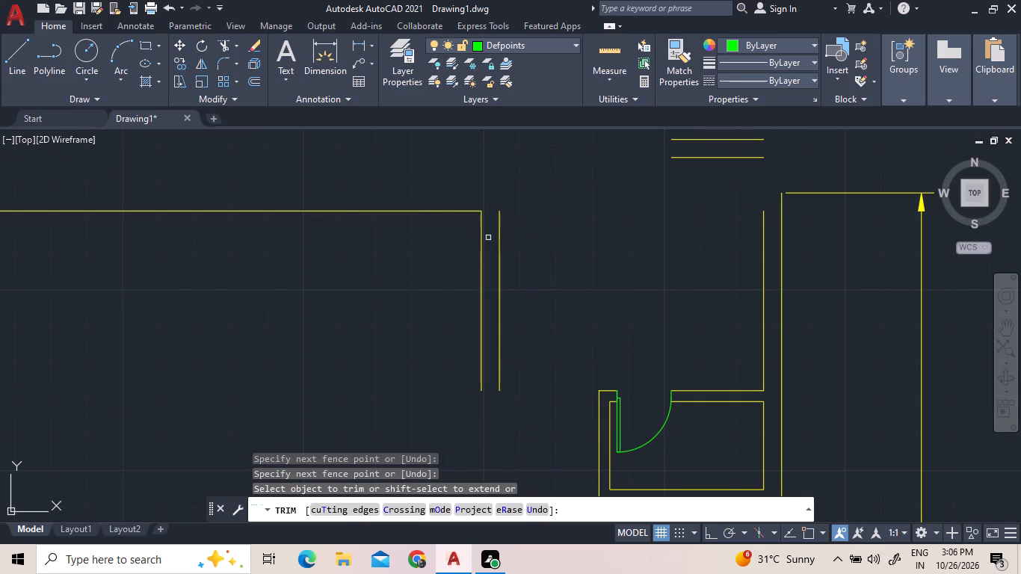
Extend the right exterior wall's inner face up to the lower line of the new top wall.
scroll(592, 249, down, 2)
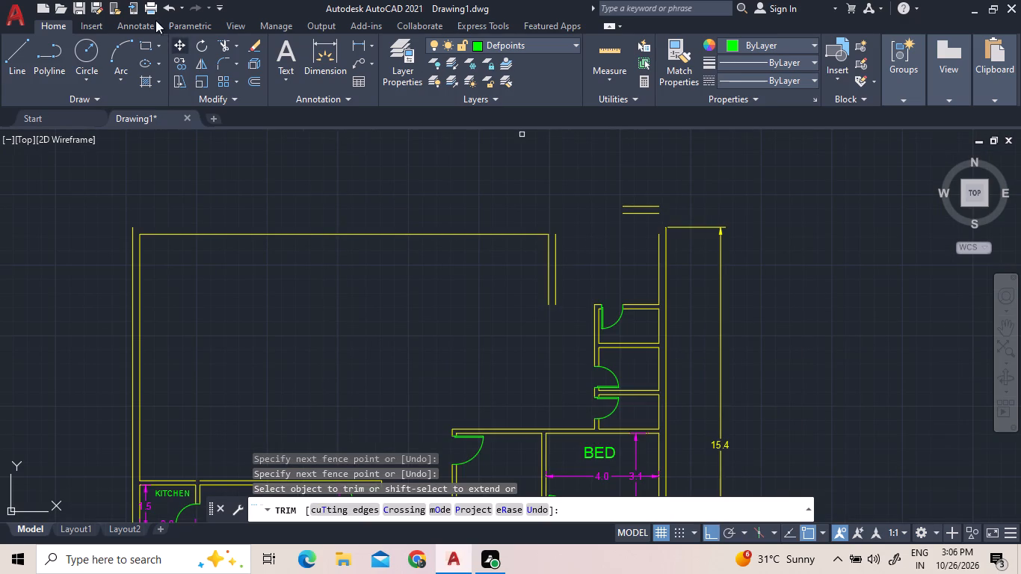
click(234, 40)
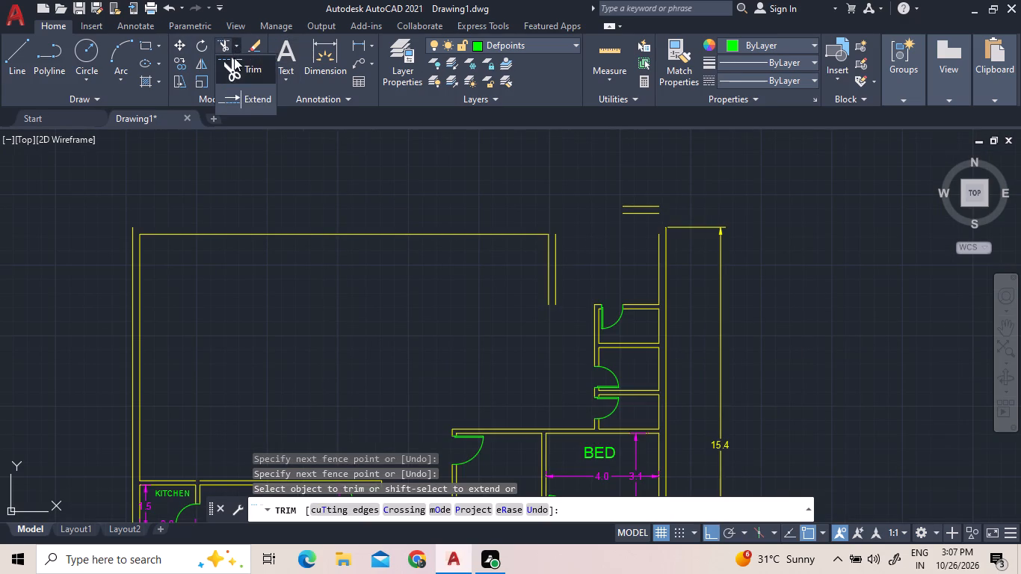
click(250, 96)
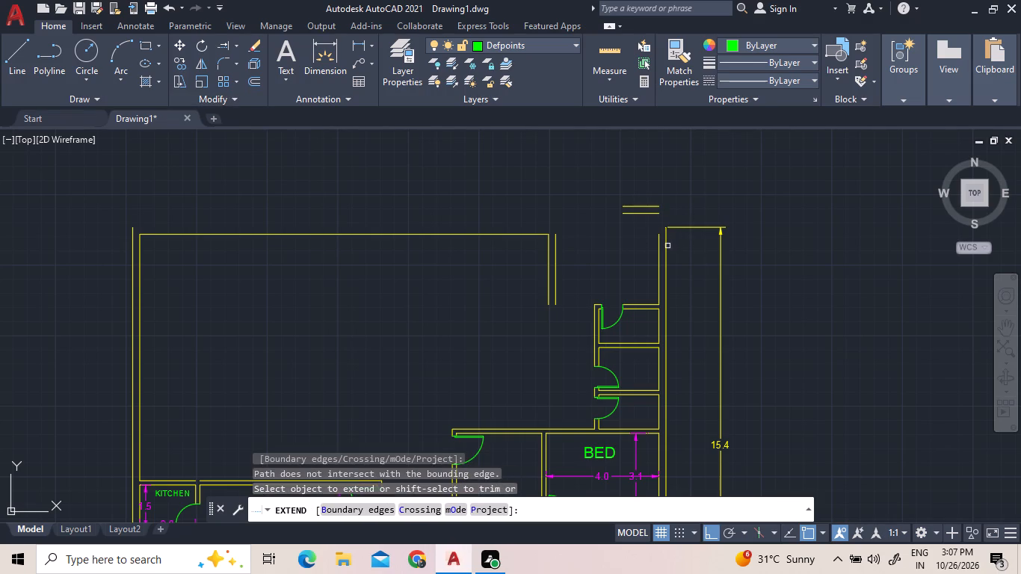
click(661, 247)
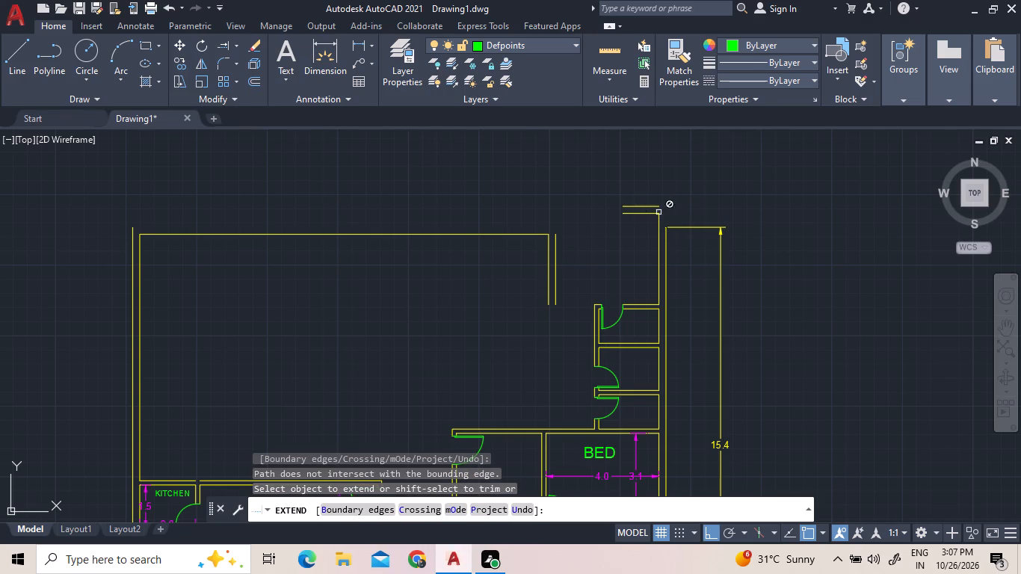
right_click(664, 212)
click(674, 217)
Erase the 15.4 overall dimension beside the right exterior wall.
click(697, 237)
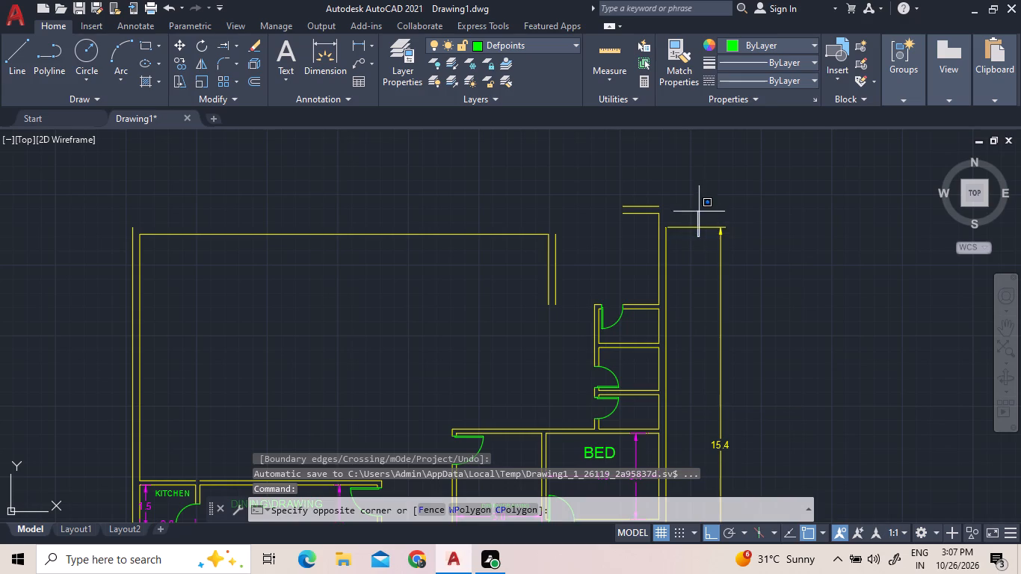
click(680, 200)
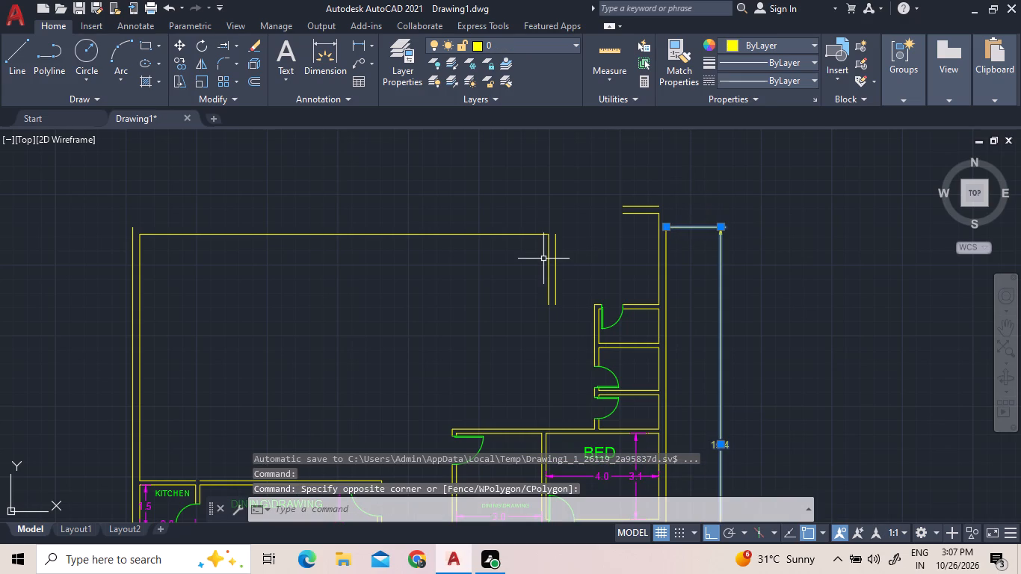
key(Home)
right_click(792, 351)
click(851, 265)
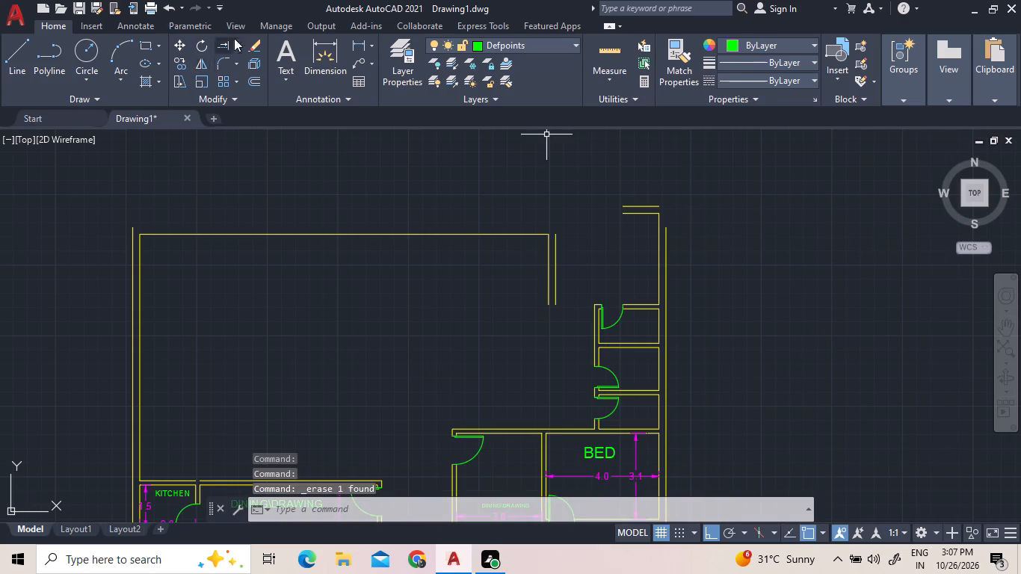
Fillet the new top wall's outer line to the right wall's outer face, and its inner line to the partition's right face.
click(220, 59)
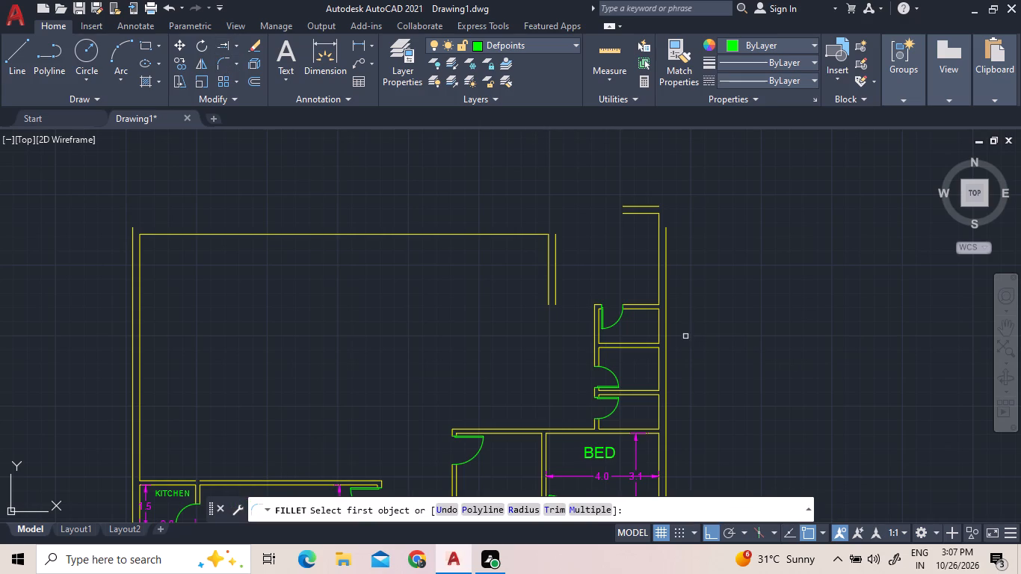
click(667, 339)
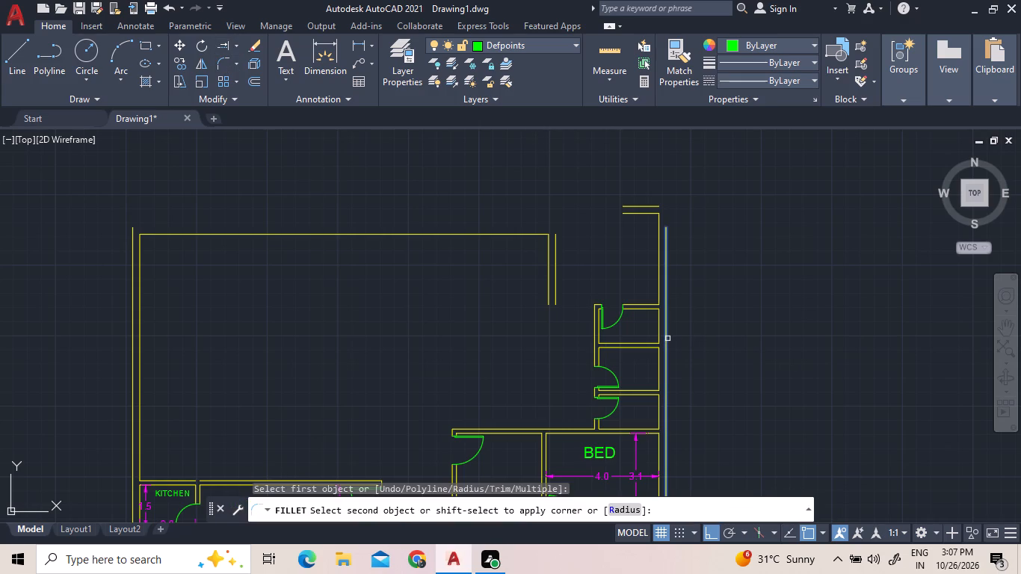
shift+click(646, 204)
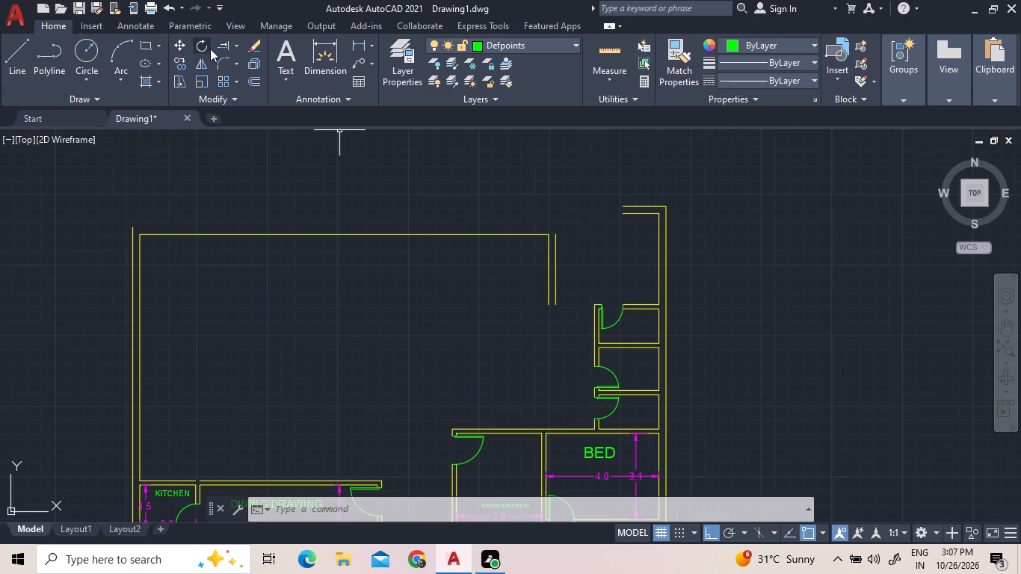
click(223, 64)
click(555, 267)
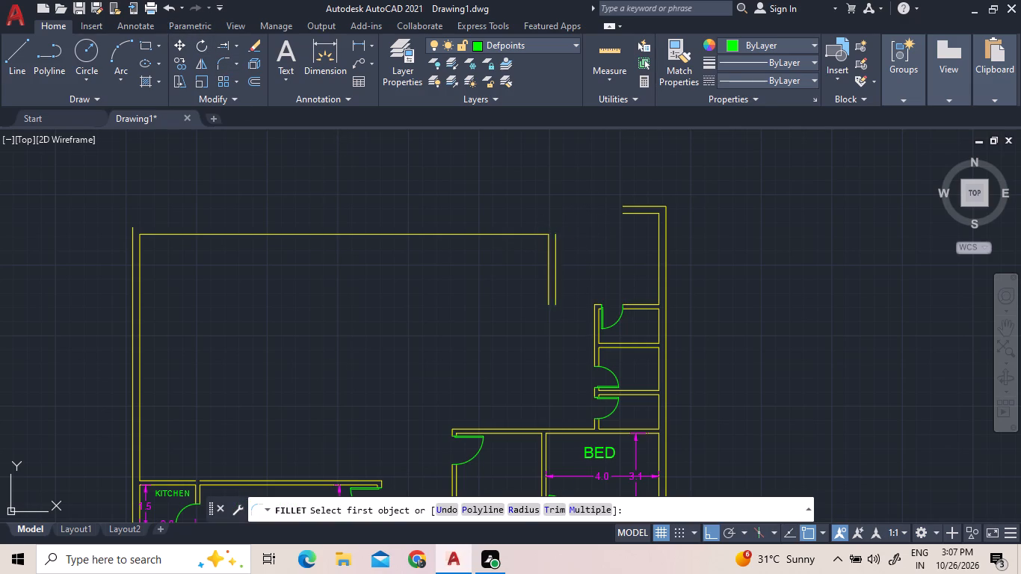
shift+click(629, 214)
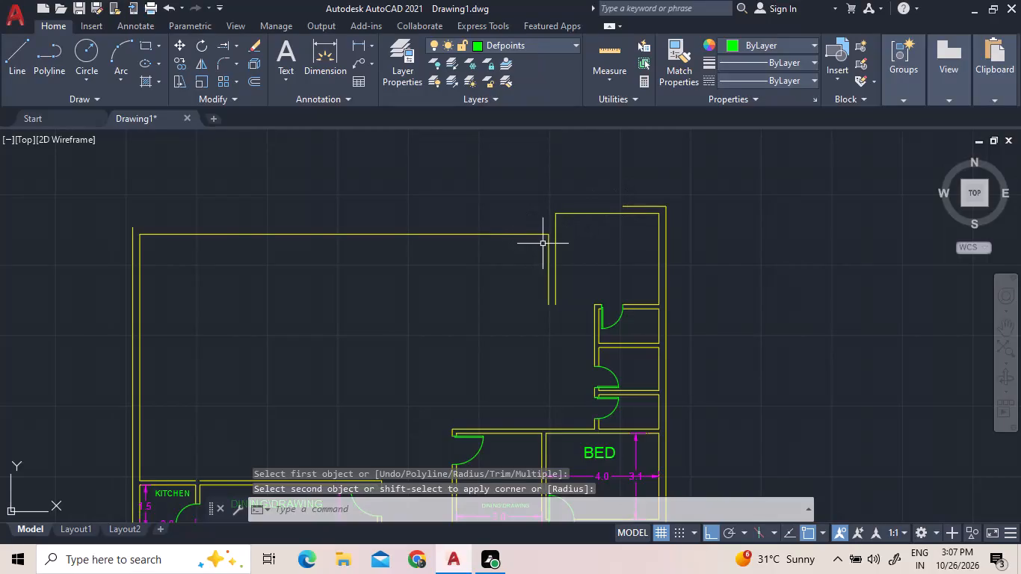
Fillet the raised top wall's outer line to the partition's left face to close the enlarged room's upper-left corner.
click(549, 244)
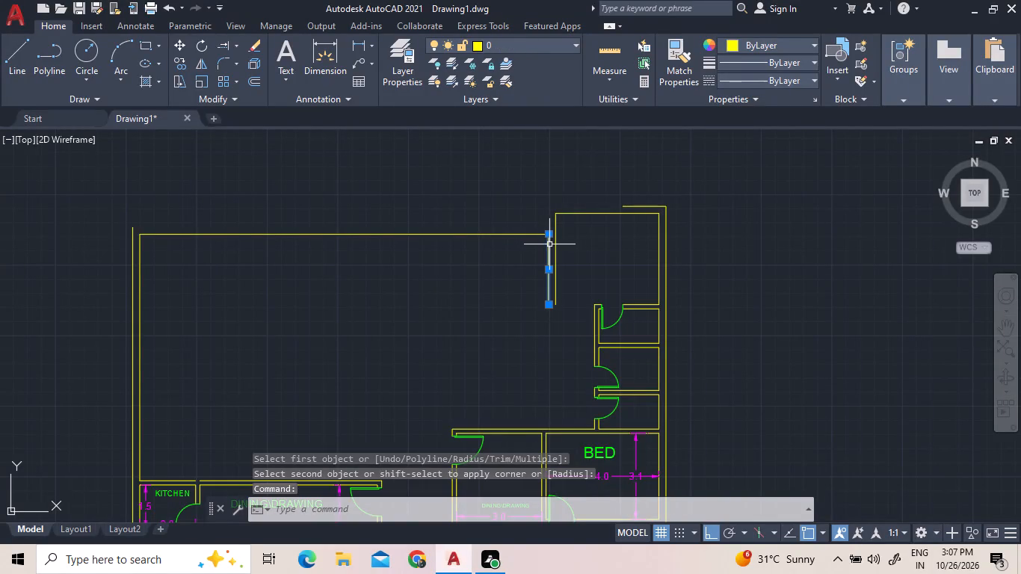
click(215, 59)
click(548, 273)
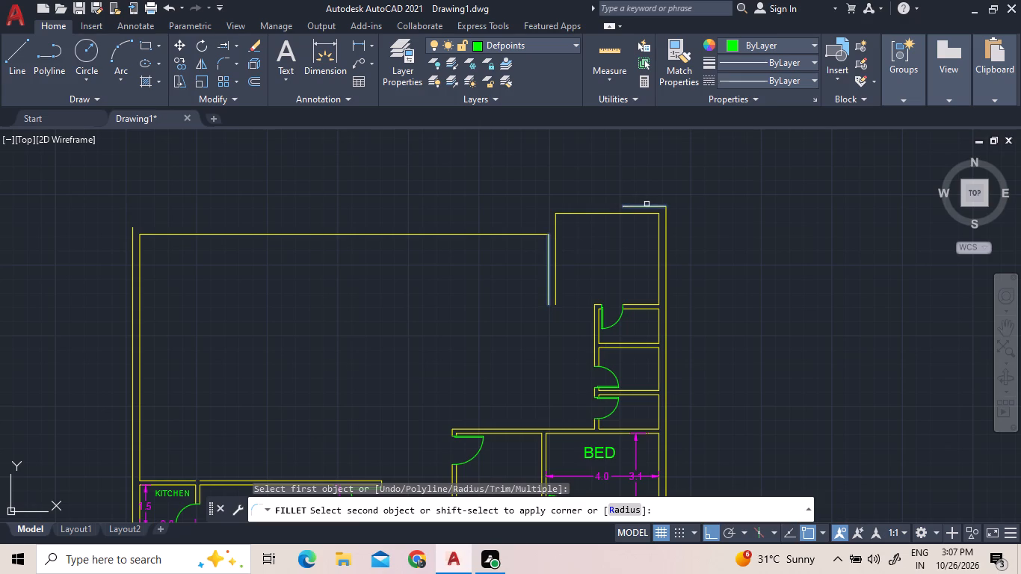
click(647, 204)
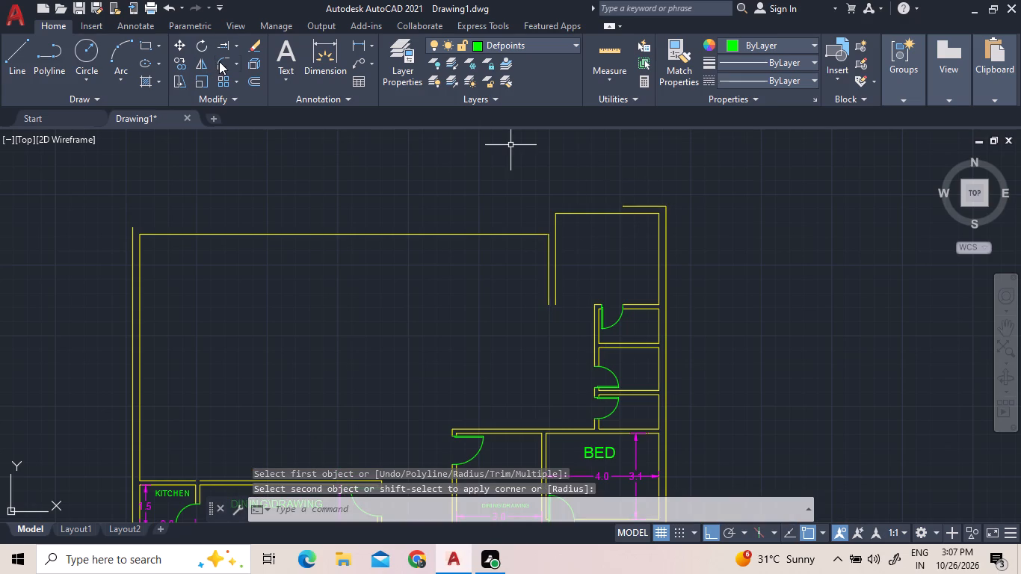
click(220, 61)
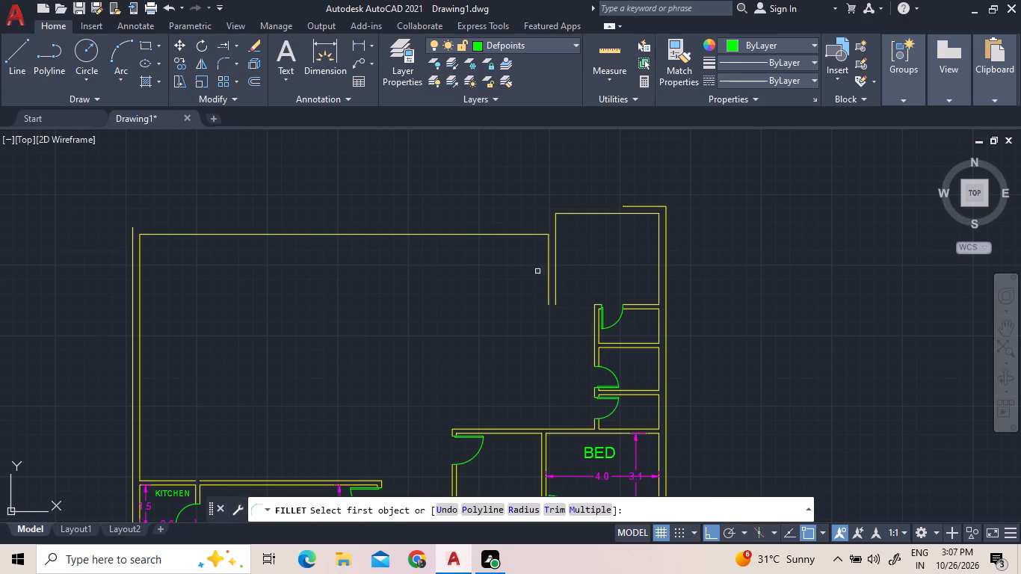
click(547, 272)
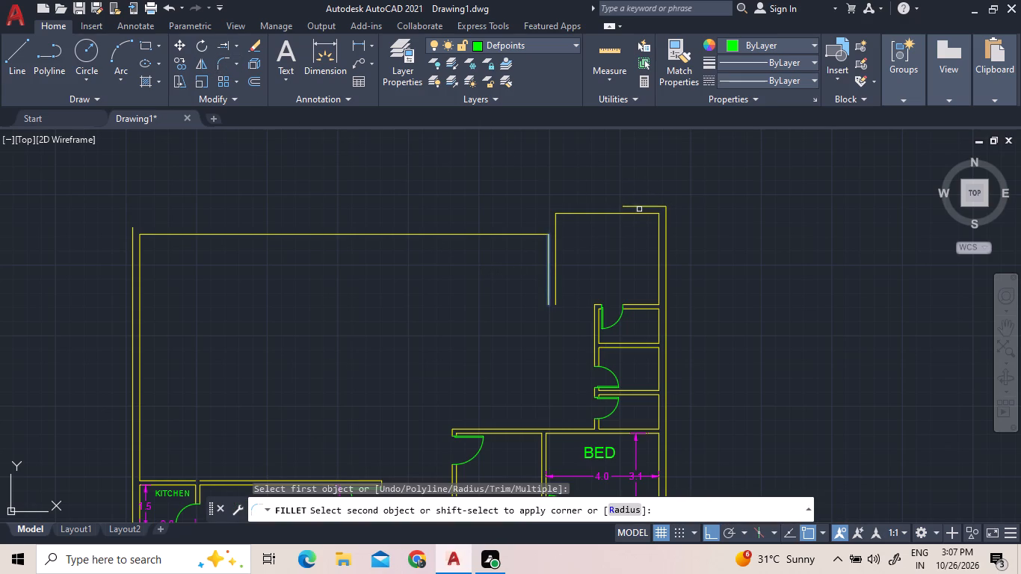
shift+click(639, 209)
shift+click(635, 206)
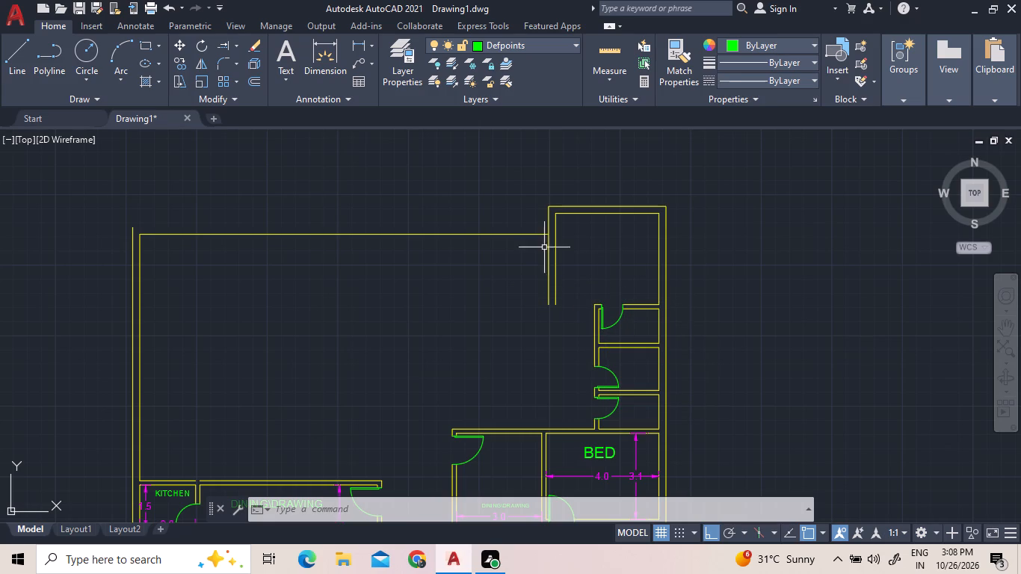
Extend the lower line of the topmost small room's top wall across its door opening to its left wall's outer face.
click(15, 63)
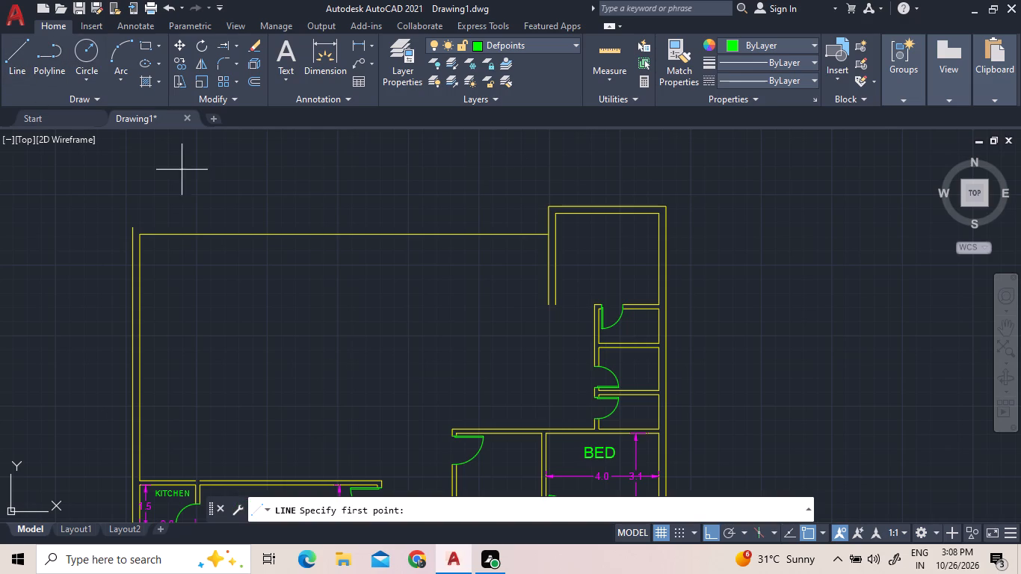
scroll(624, 299, up, 3)
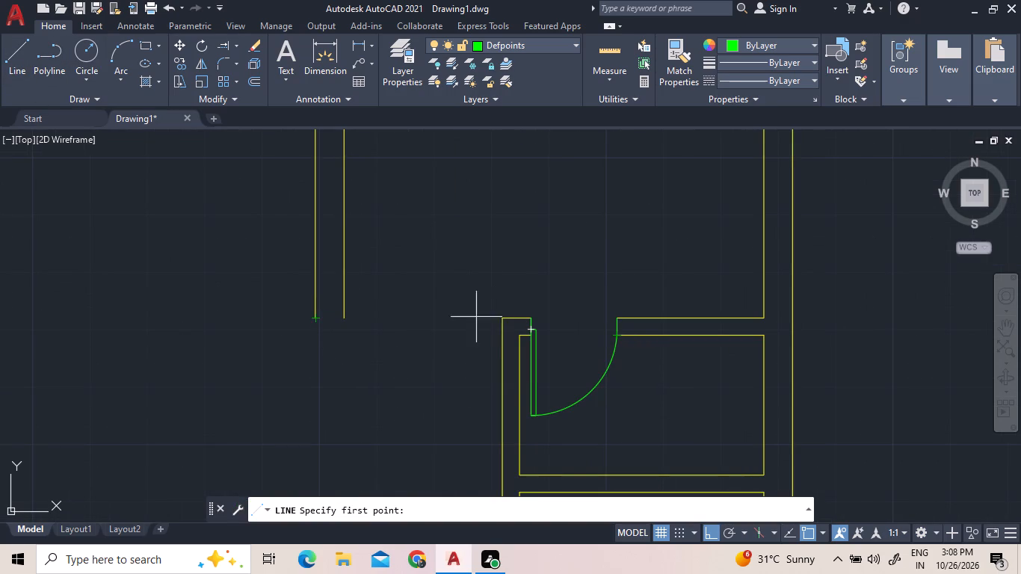
click(221, 47)
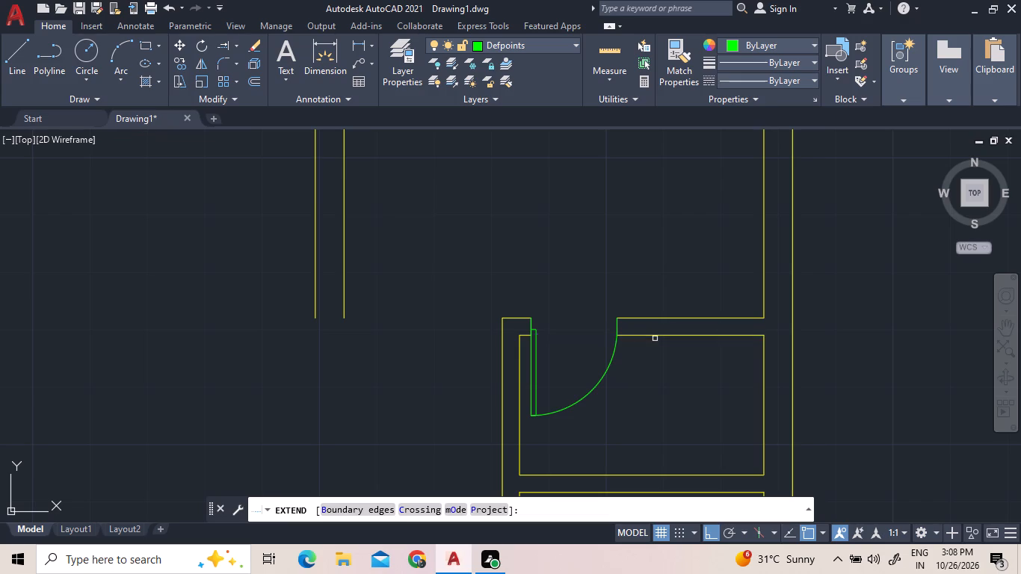
scroll(657, 333, down, 1)
click(657, 333)
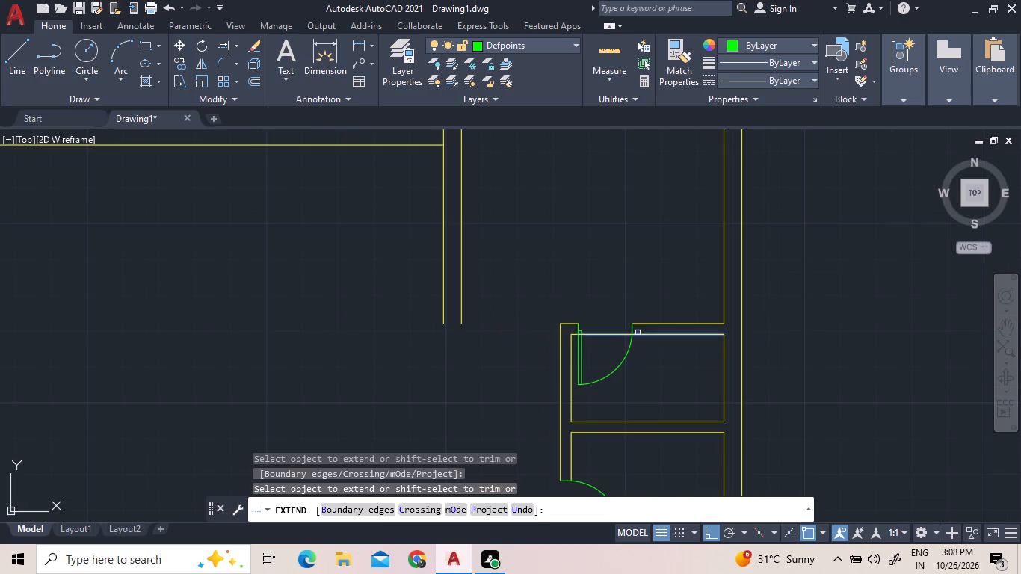
scroll(599, 333, down, 2)
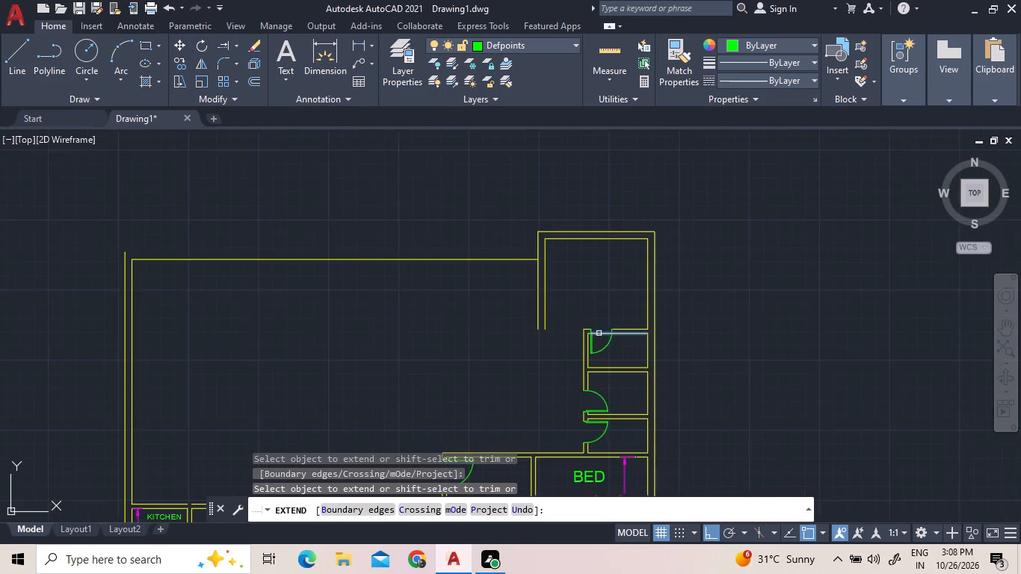
scroll(599, 333, down, 2)
scroll(599, 333, up, 4)
click(599, 338)
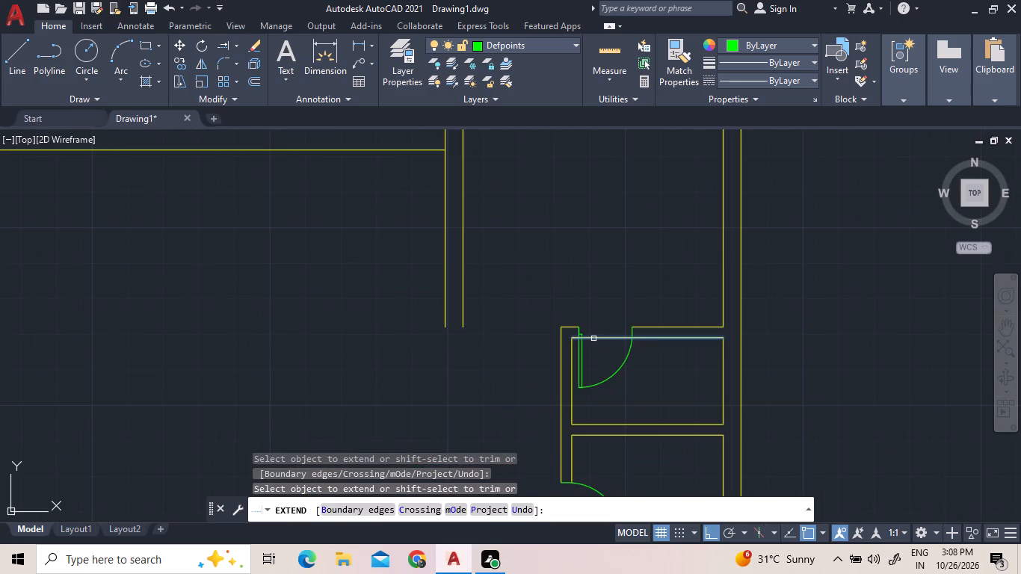
triple_click(592, 338)
triple_click(590, 336)
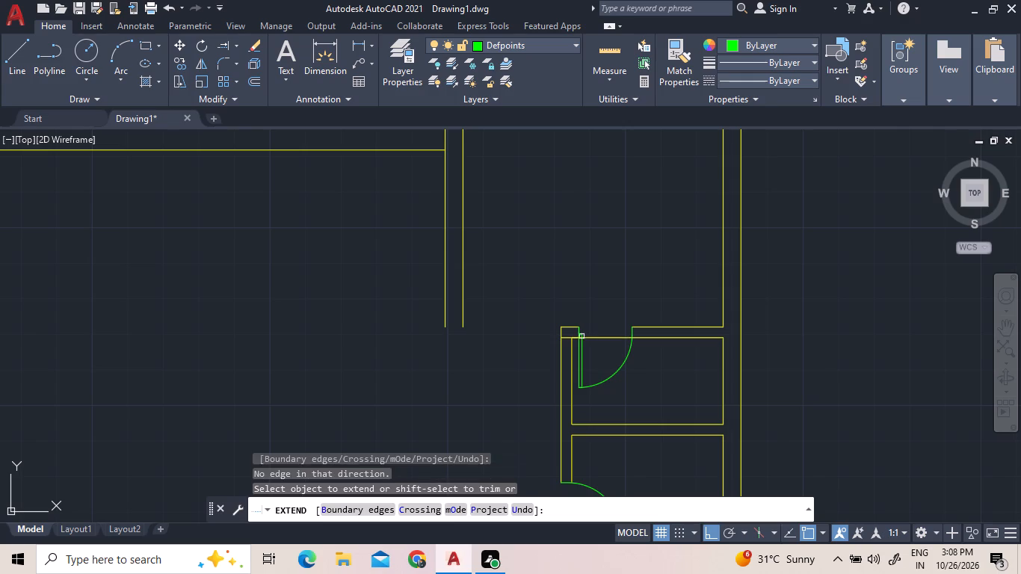
scroll(564, 339, down, 1)
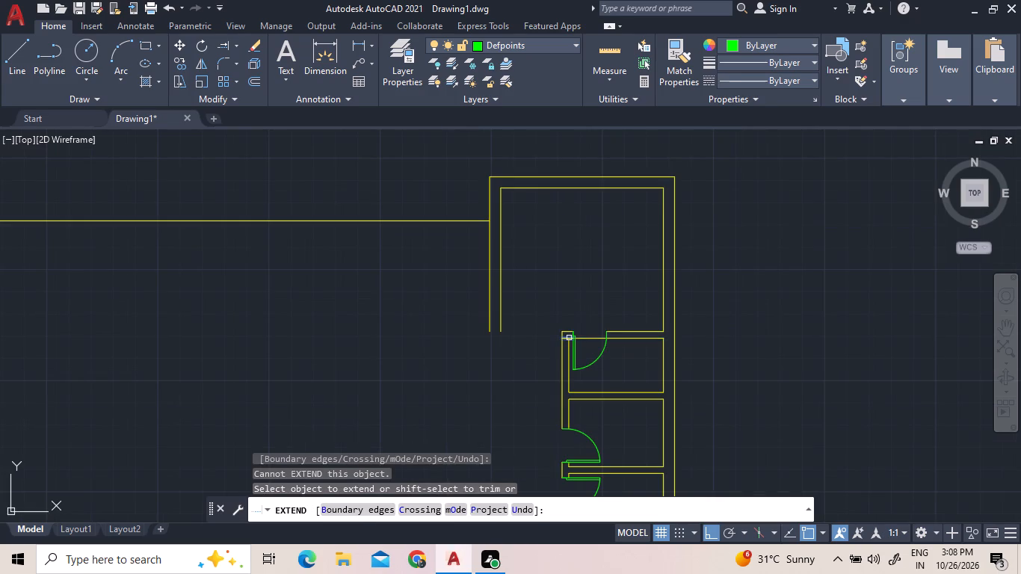
scroll(569, 338, down, 1)
scroll(569, 338, up, 2)
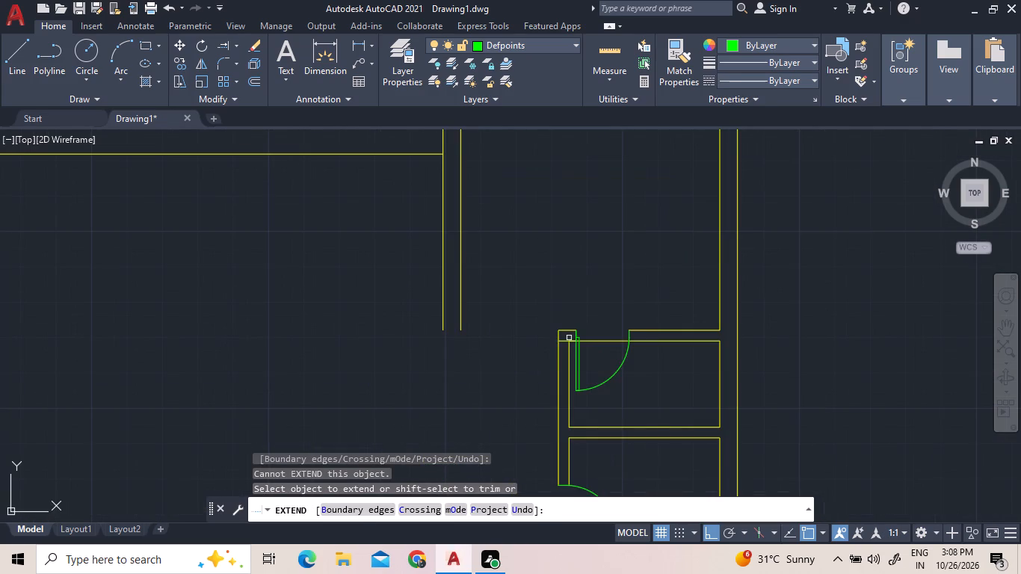
click(565, 342)
triple_click(565, 342)
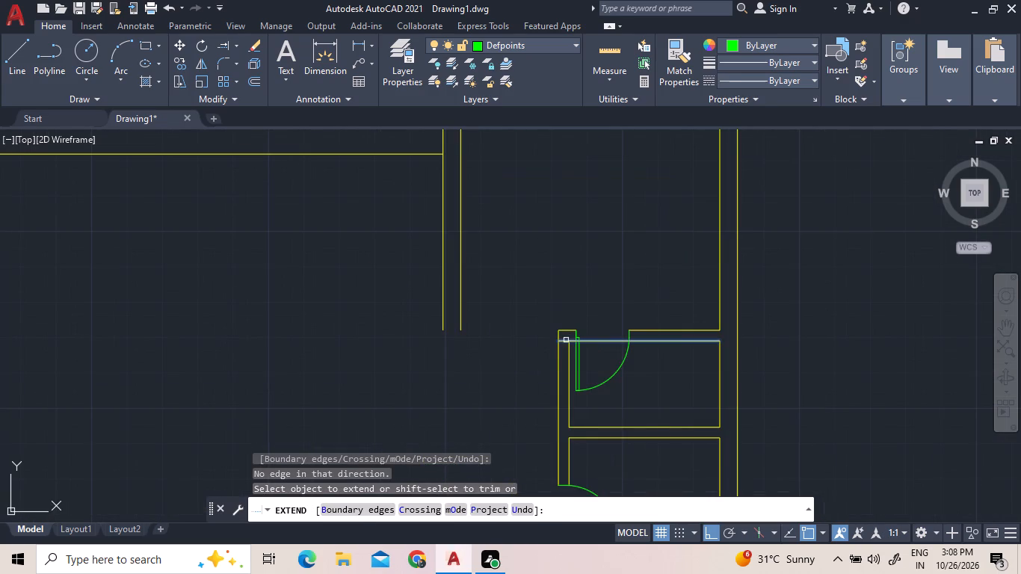
click(566, 340)
scroll(568, 342, down, 3)
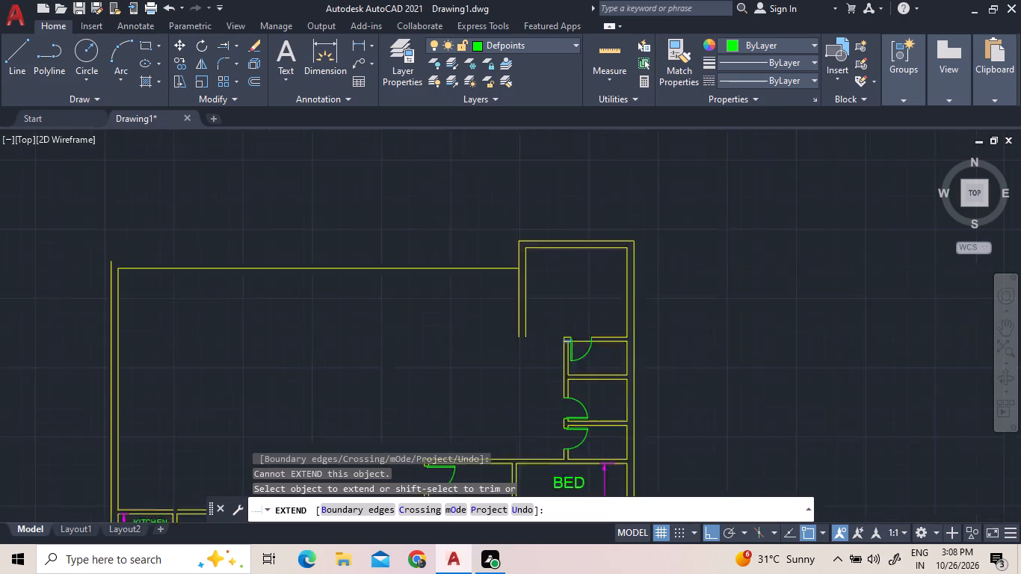
scroll(568, 342, down, 2)
scroll(568, 342, up, 4)
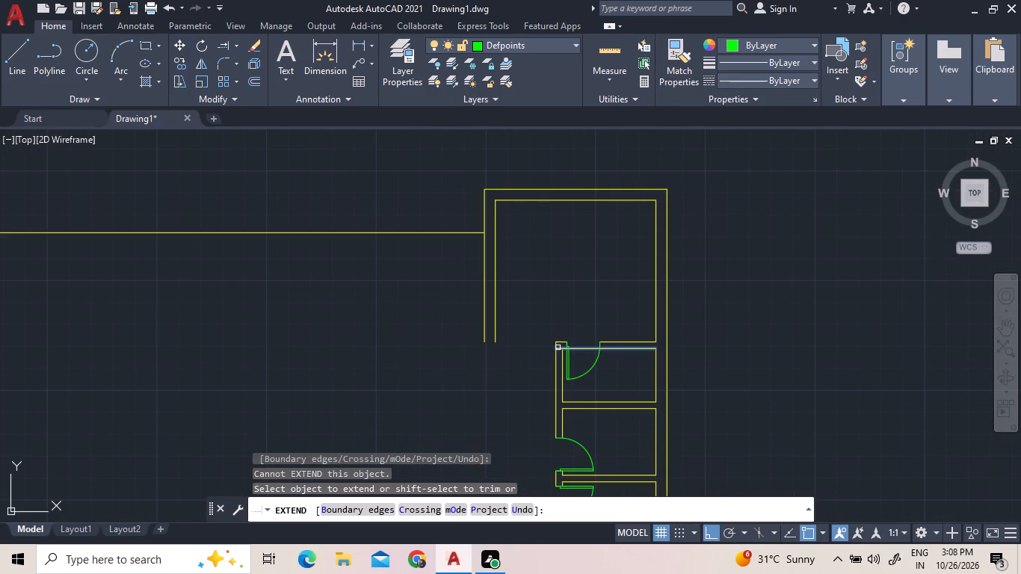
Extend the upper line of the topmost small room's top wall across the door opening.
click(563, 339)
click(560, 355)
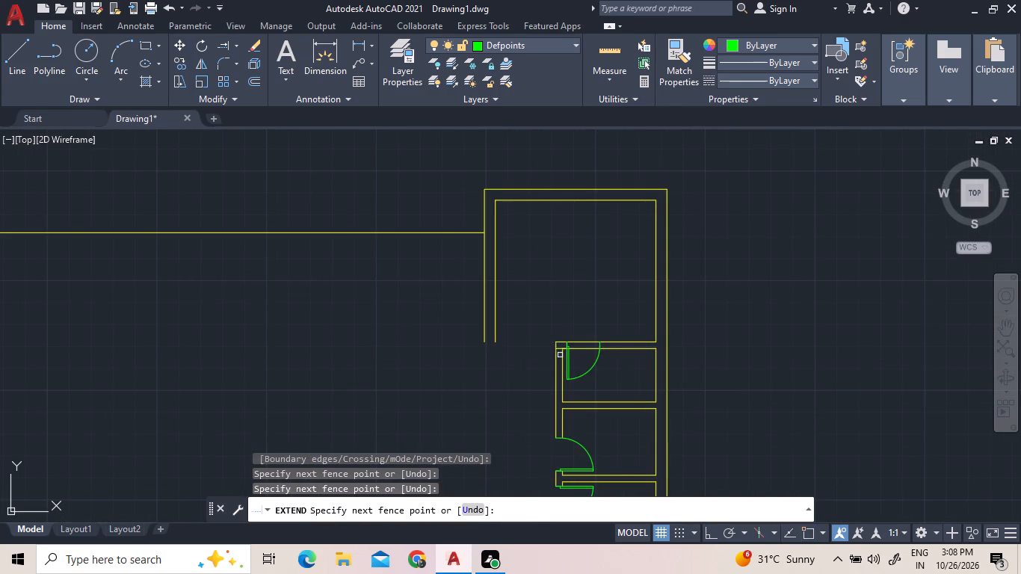
scroll(559, 359, up, 3)
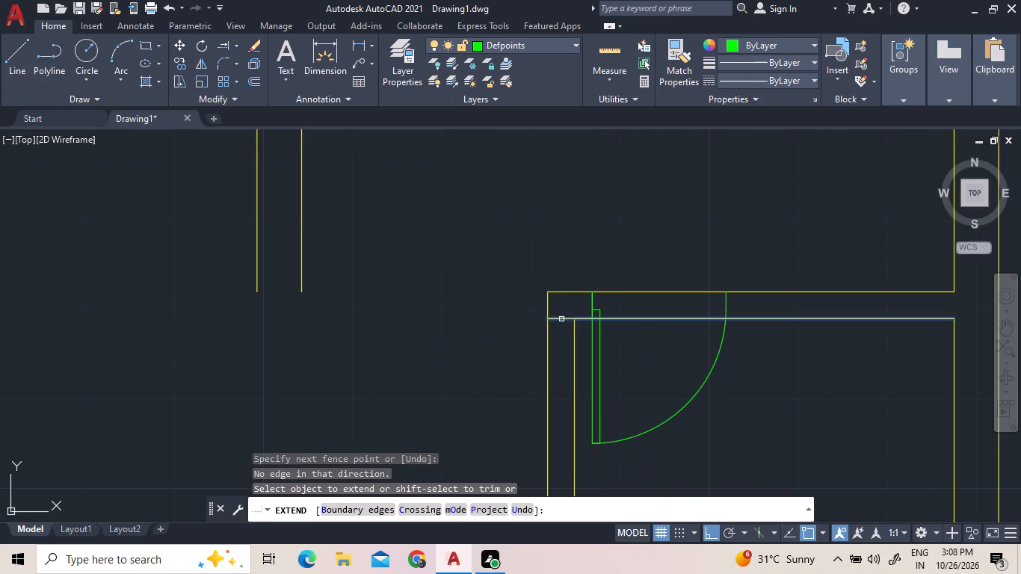
click(561, 319)
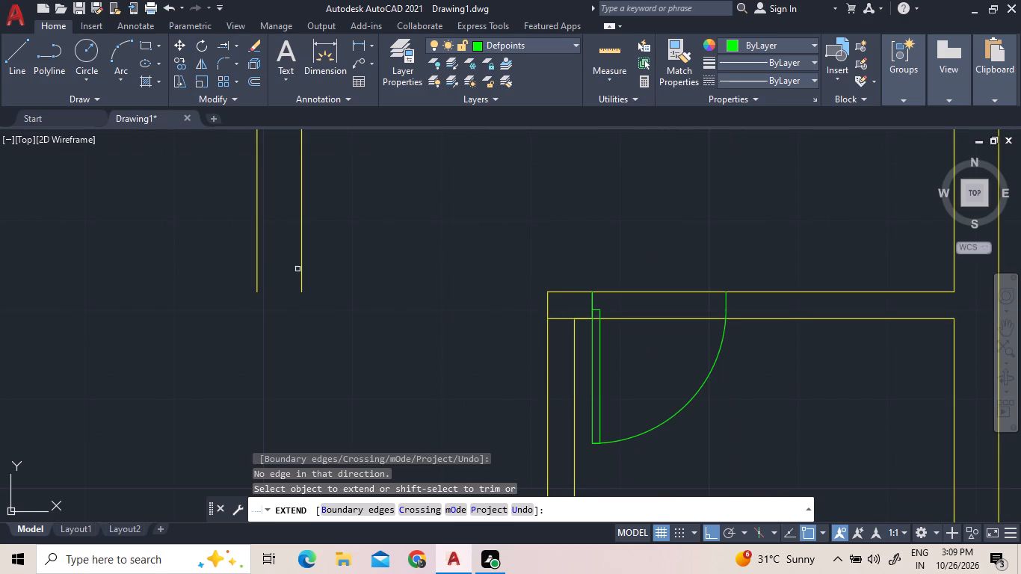
Extend the new partition's left face down to the wall above the BED room.
click(303, 271)
scroll(312, 271, down, 4)
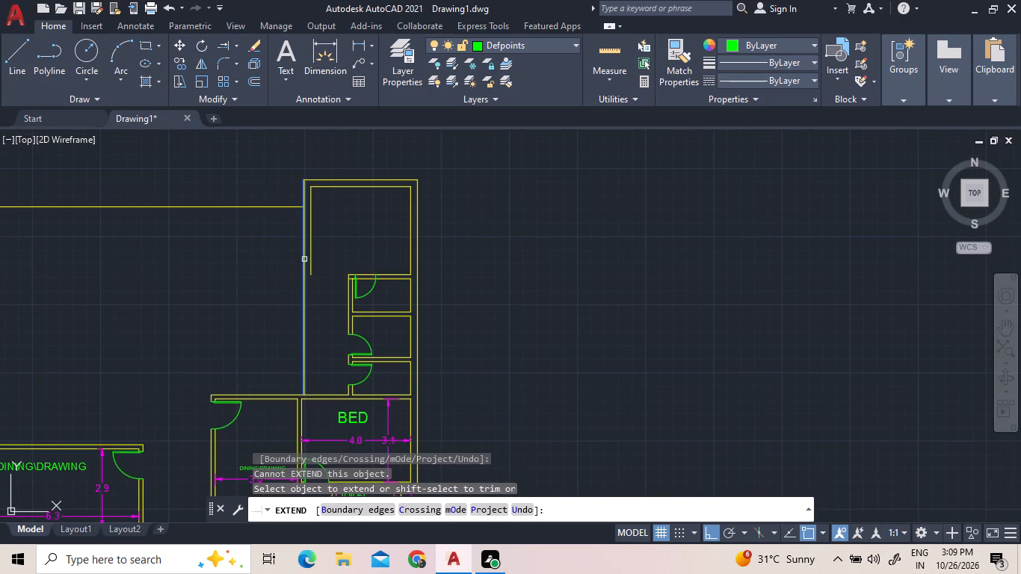
click(304, 259)
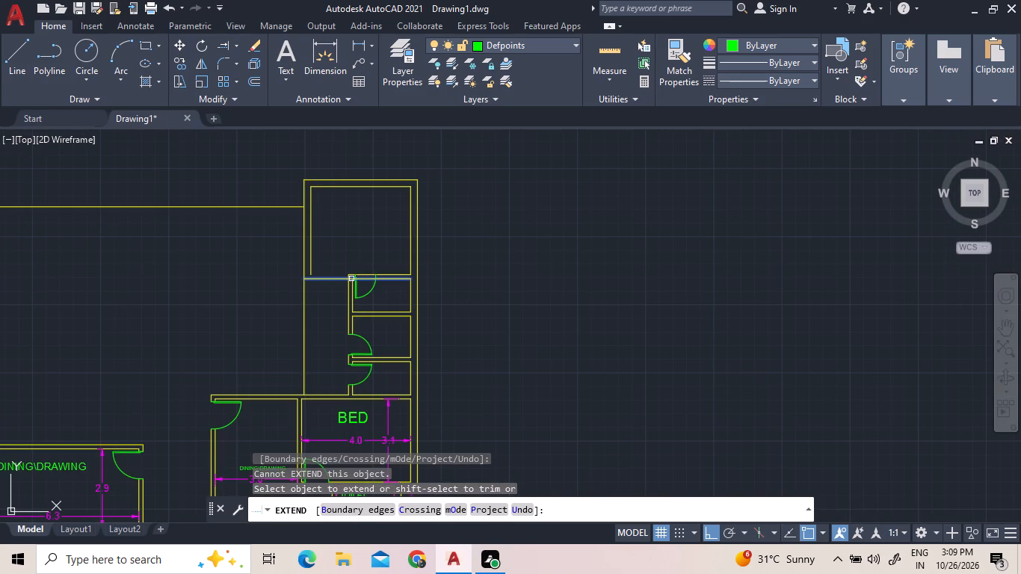
Extend the partition's right face down to the wall above BED, and both lines of the enlarged room's bottom wall to the partition's left face.
click(351, 279)
click(344, 281)
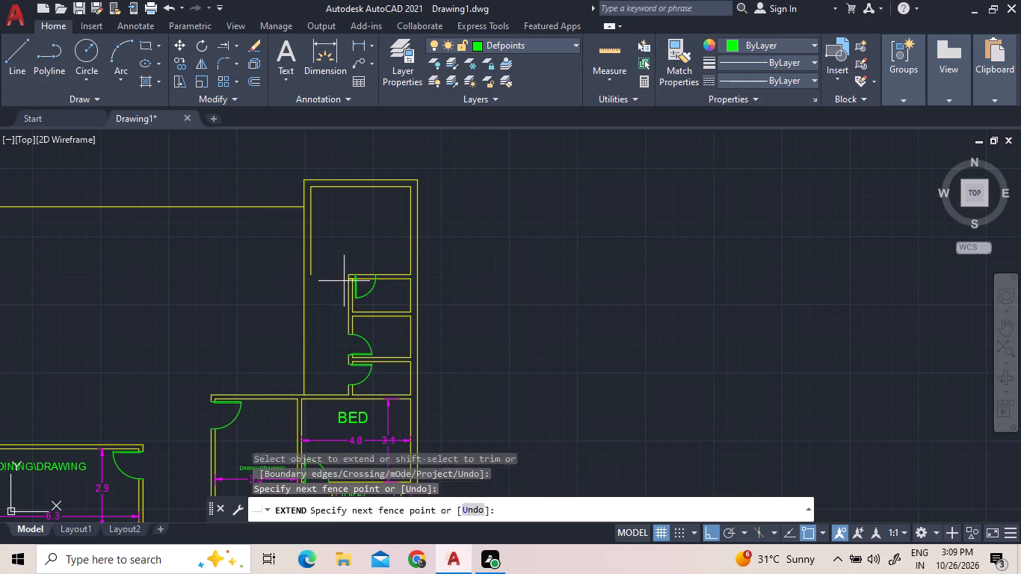
click(358, 267)
click(358, 267)
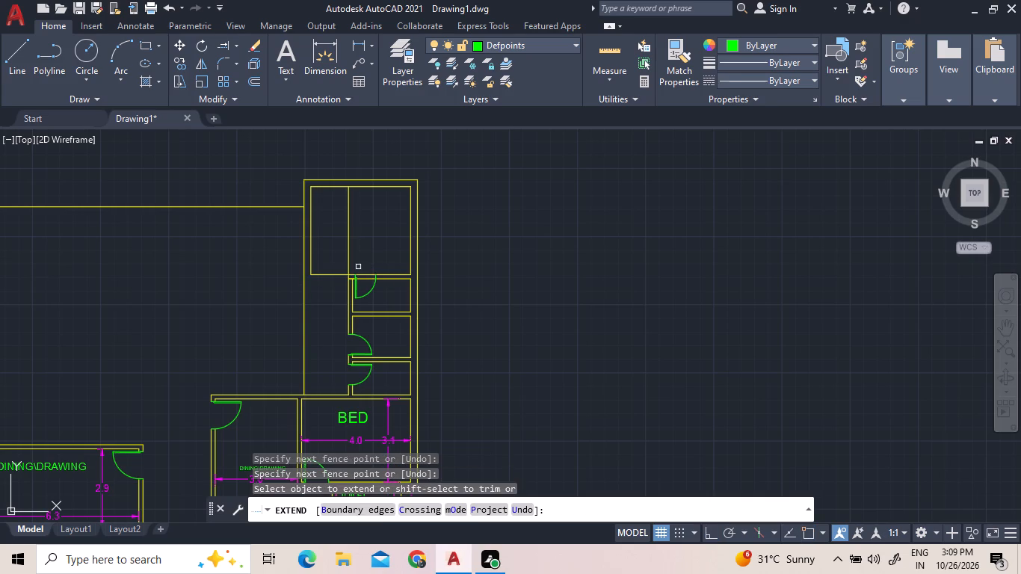
click(312, 261)
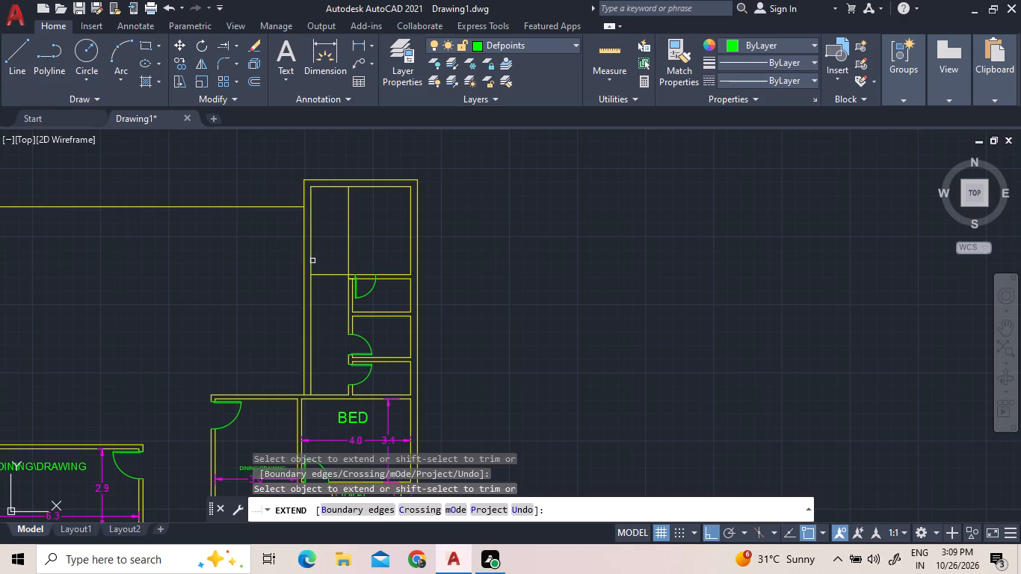
click(318, 274)
click(349, 280)
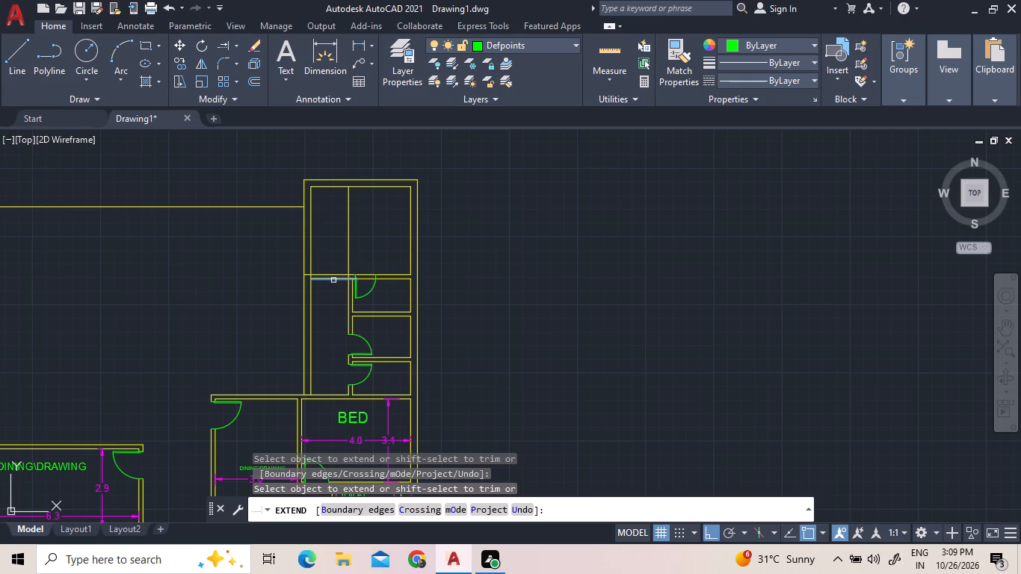
click(319, 278)
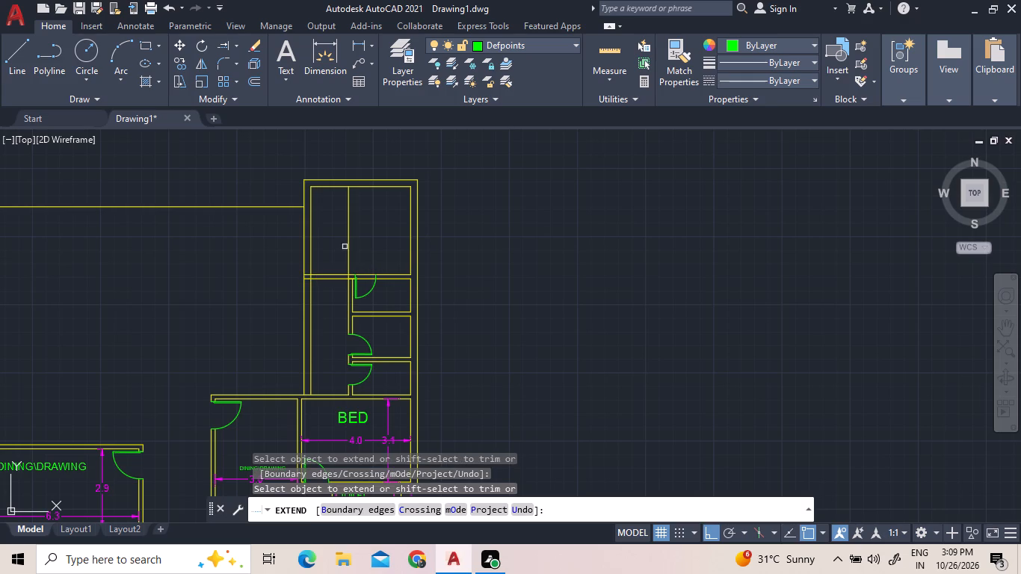
right_click(360, 236)
click(375, 240)
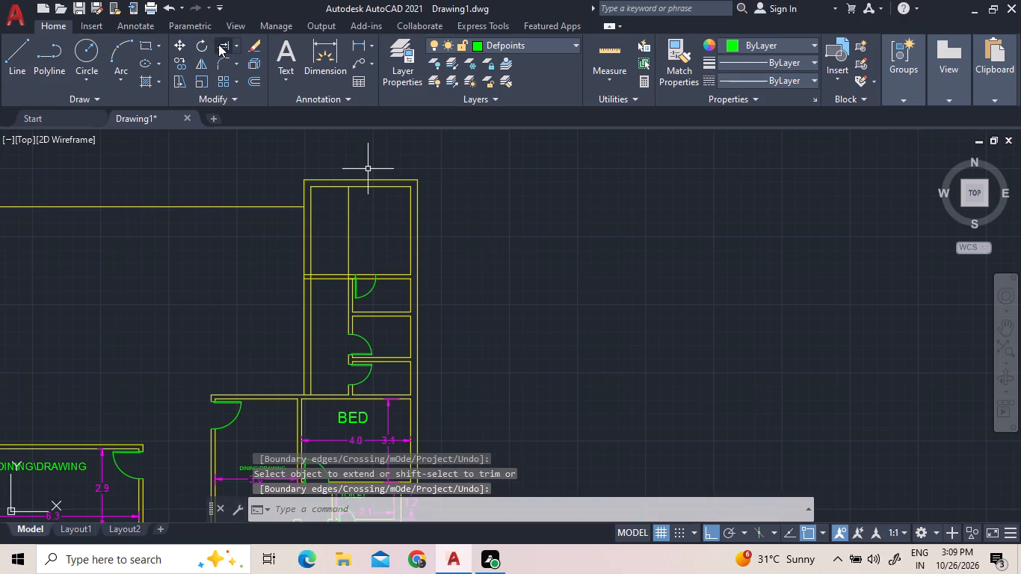
Trim away the stray vertical line crossing the enlarged room above the small rooms.
click(238, 47)
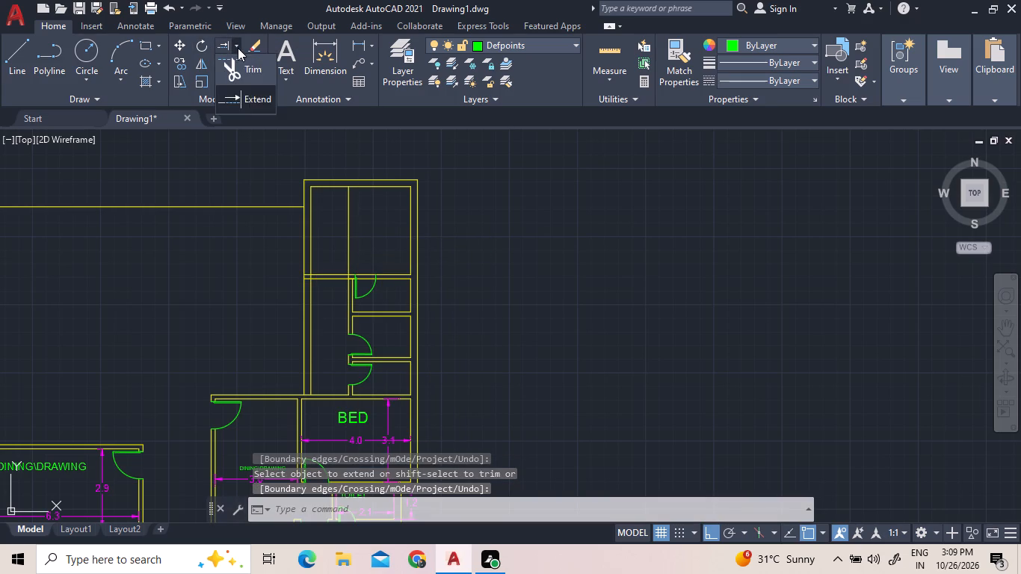
click(238, 64)
click(348, 247)
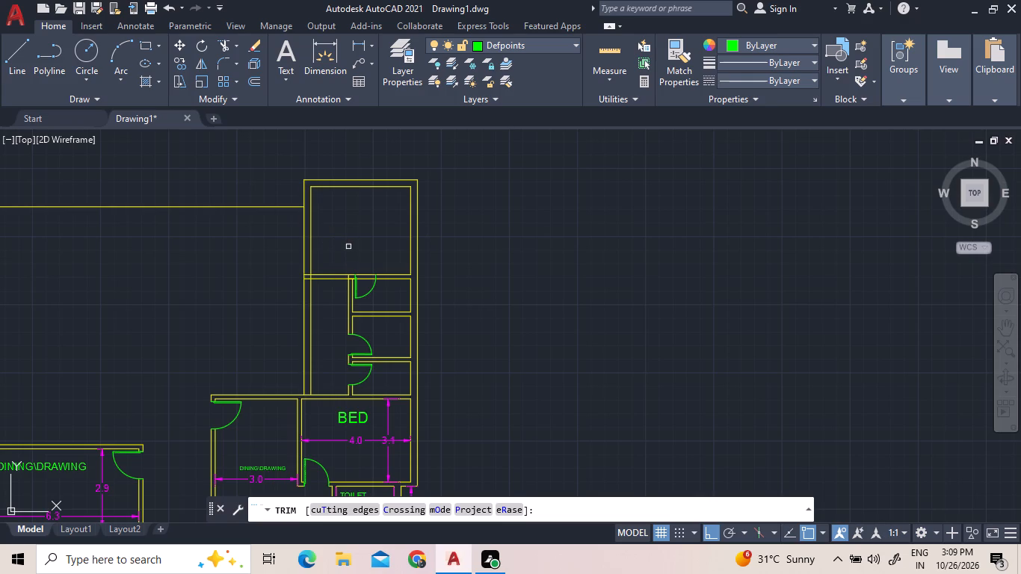
Trim both lines of the enlarged room's bottom wall across the topmost small room's door opening.
scroll(351, 268, up, 4)
click(448, 309)
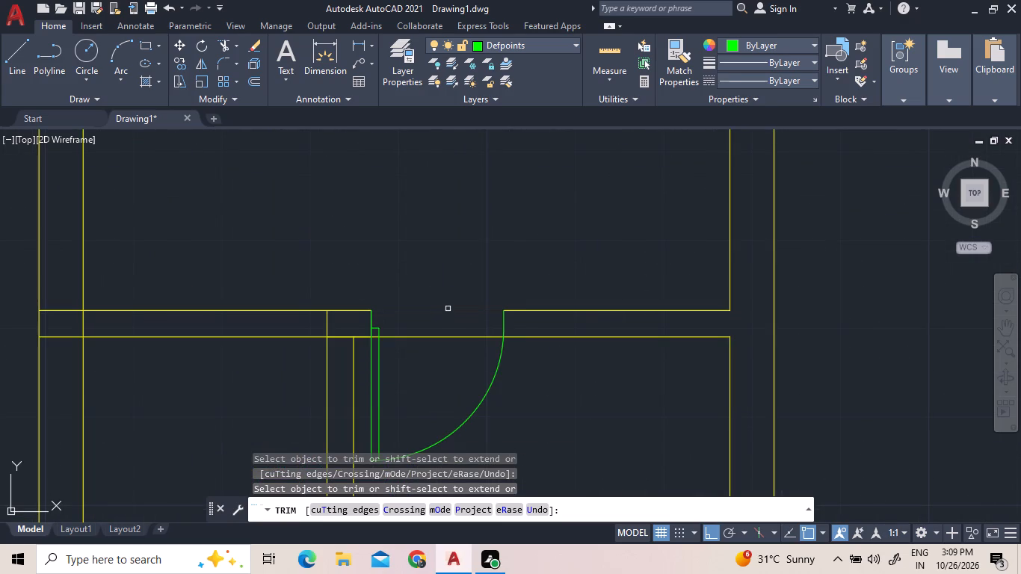
click(431, 335)
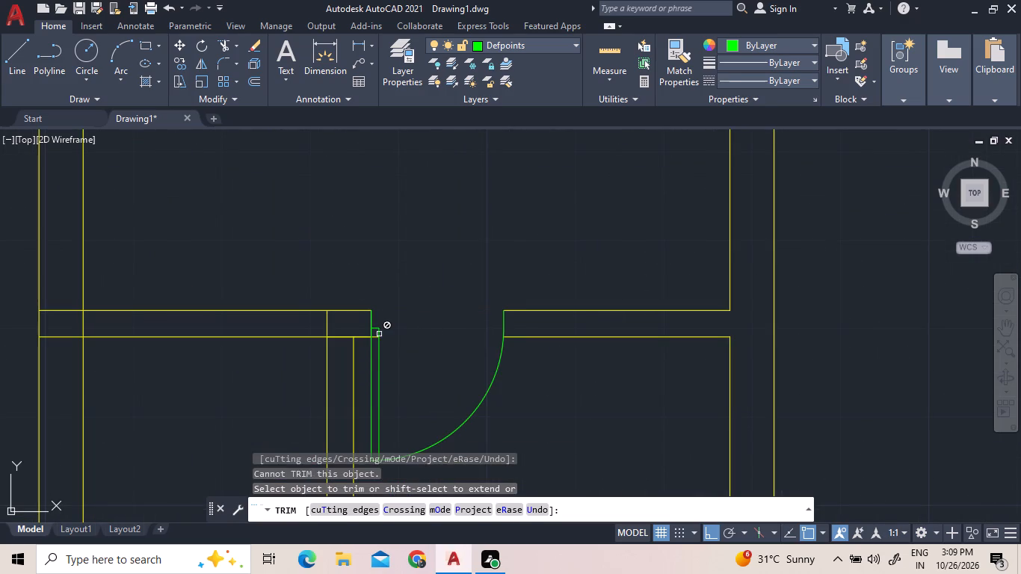
Trim the overlapping lines where the new partition meets the enlarged room's bottom wall beside the topmost small room's door.
click(374, 334)
click(376, 341)
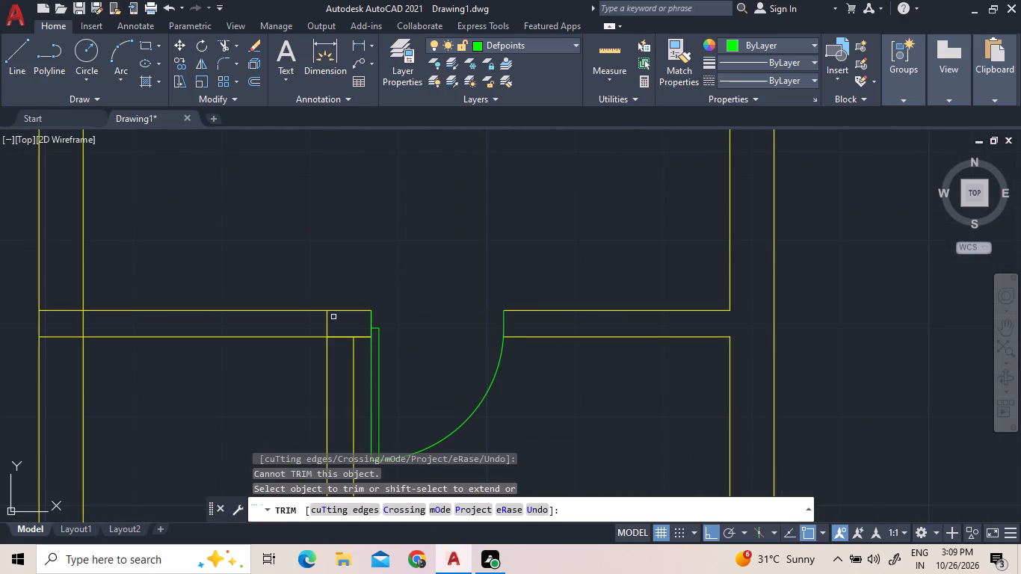
click(329, 324)
scroll(336, 323, down, 2)
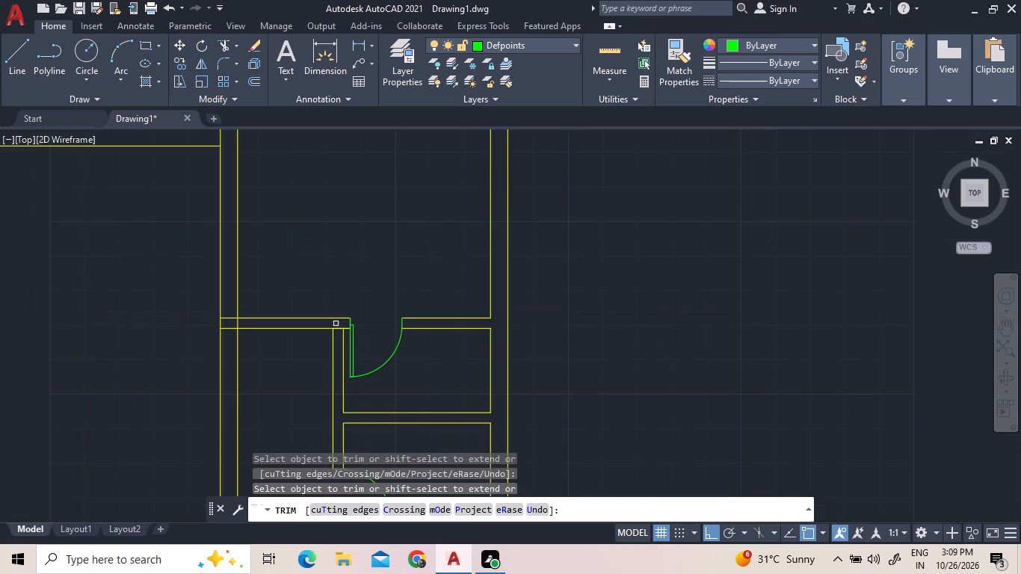
click(338, 330)
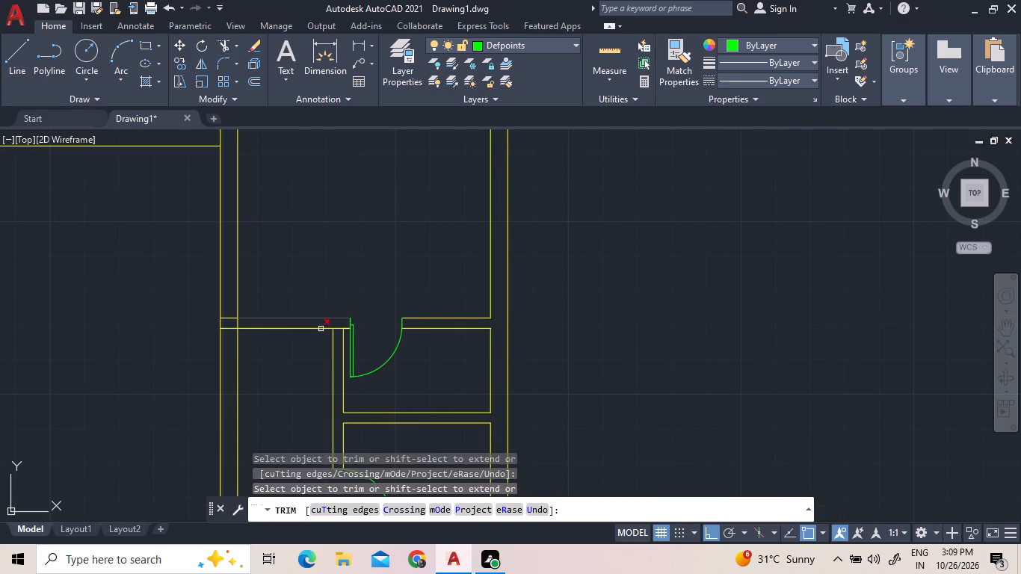
click(339, 327)
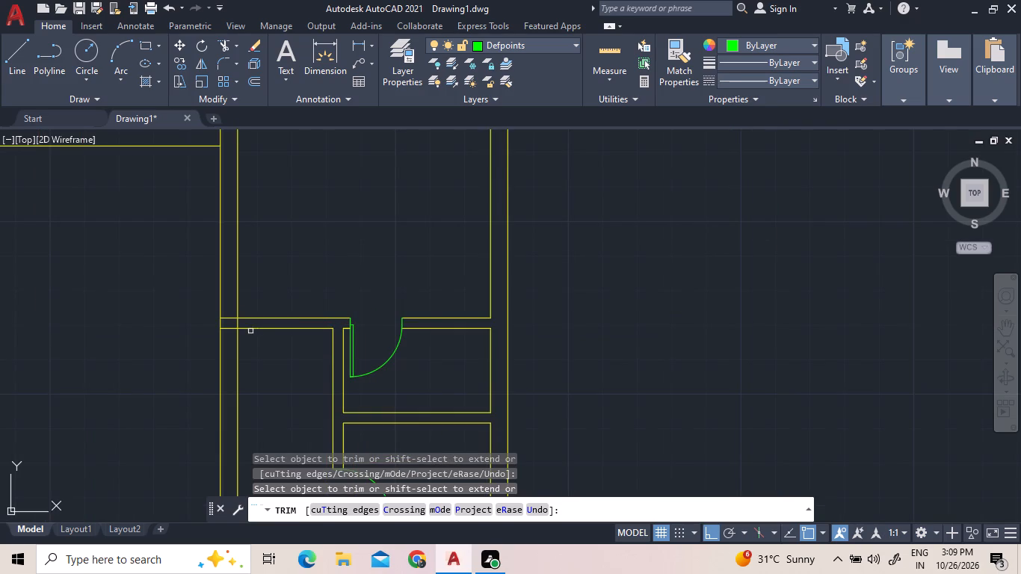
Trim the overlapping lines where the enlarged room's bottom wall meets the left outer wall.
click(238, 321)
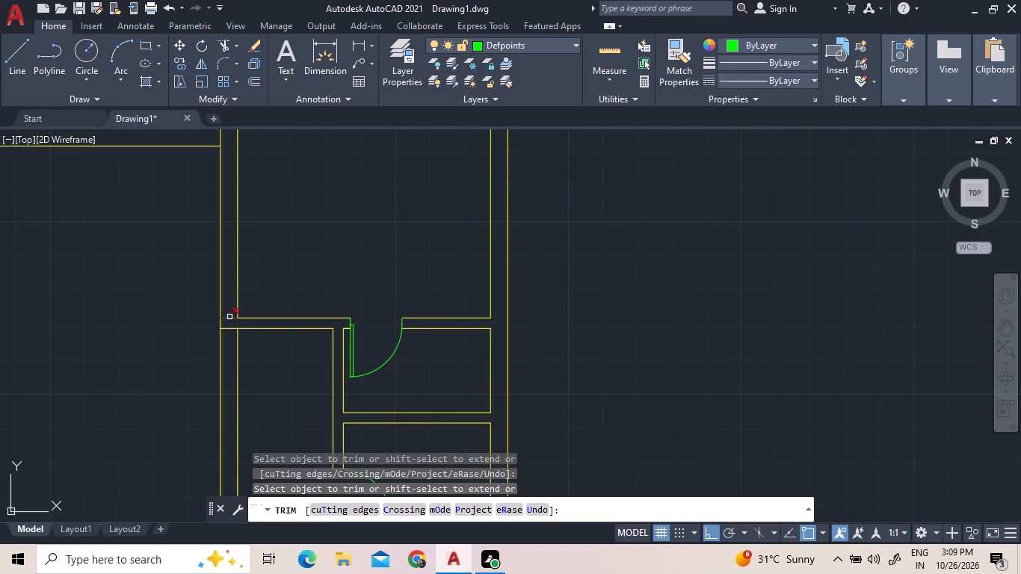
click(229, 317)
click(232, 327)
scroll(329, 262, down, 2)
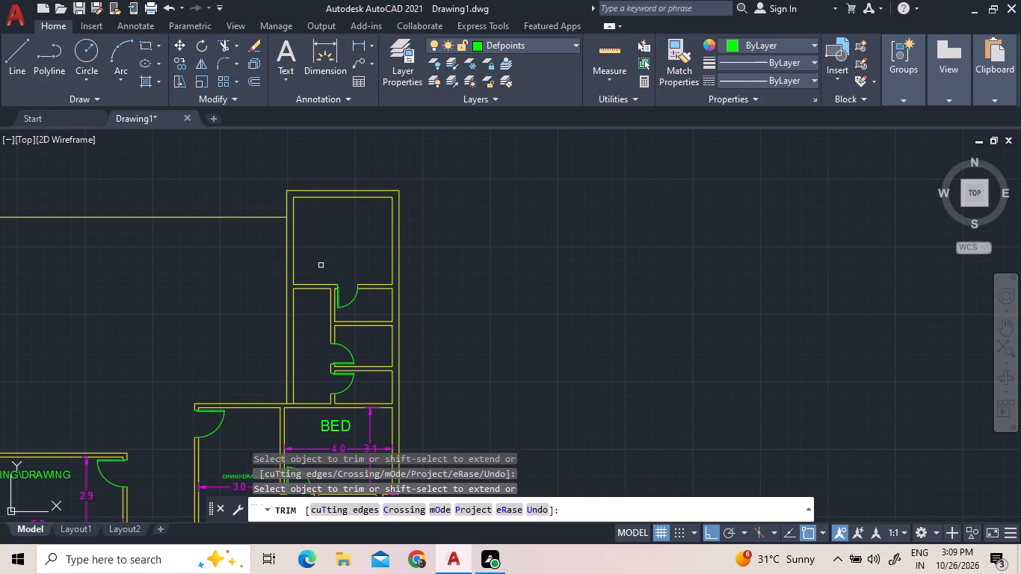
right_click(343, 262)
click(355, 270)
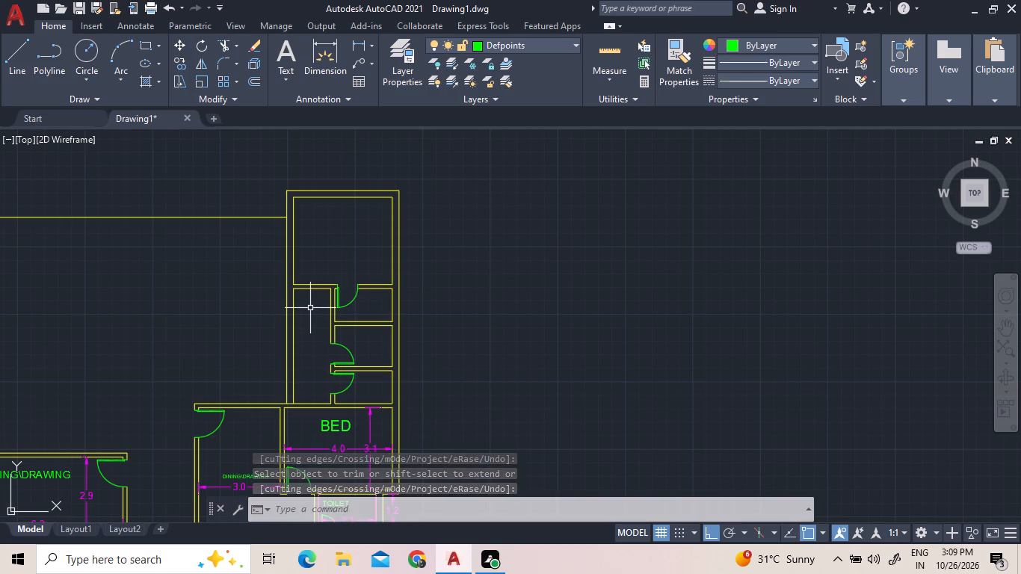
Draw a short vertical line across the thickness of the enlarged room's bottom wall at its left end.
scroll(327, 295, up, 1)
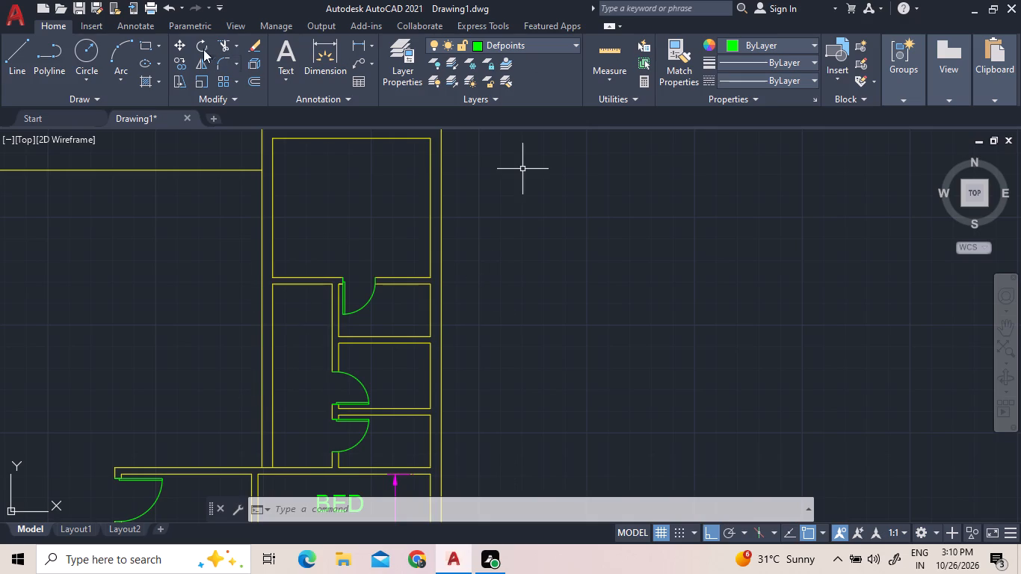
click(10, 50)
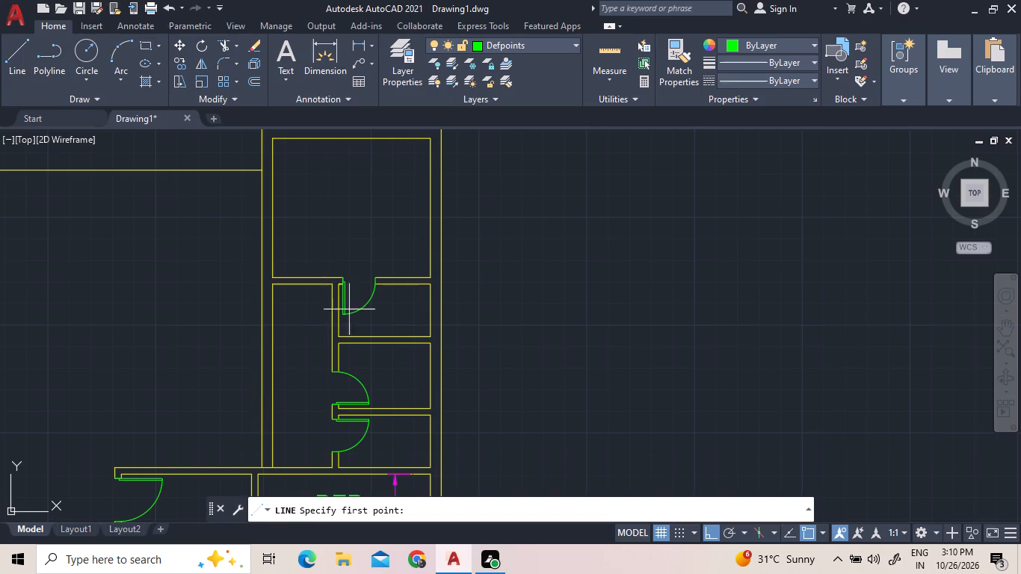
click(277, 278)
click(268, 284)
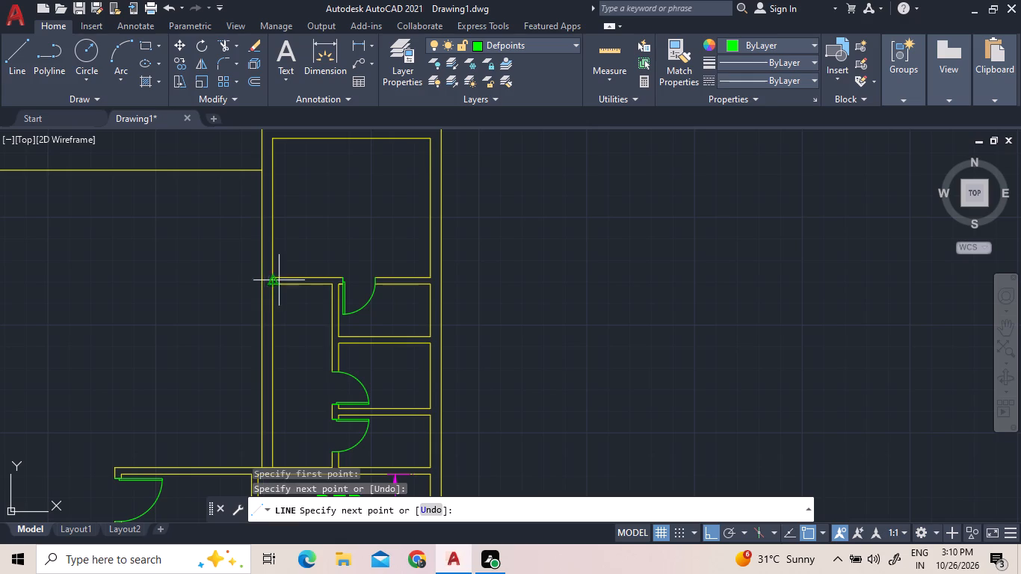
right_drag(283, 215, 292, 213)
click(324, 228)
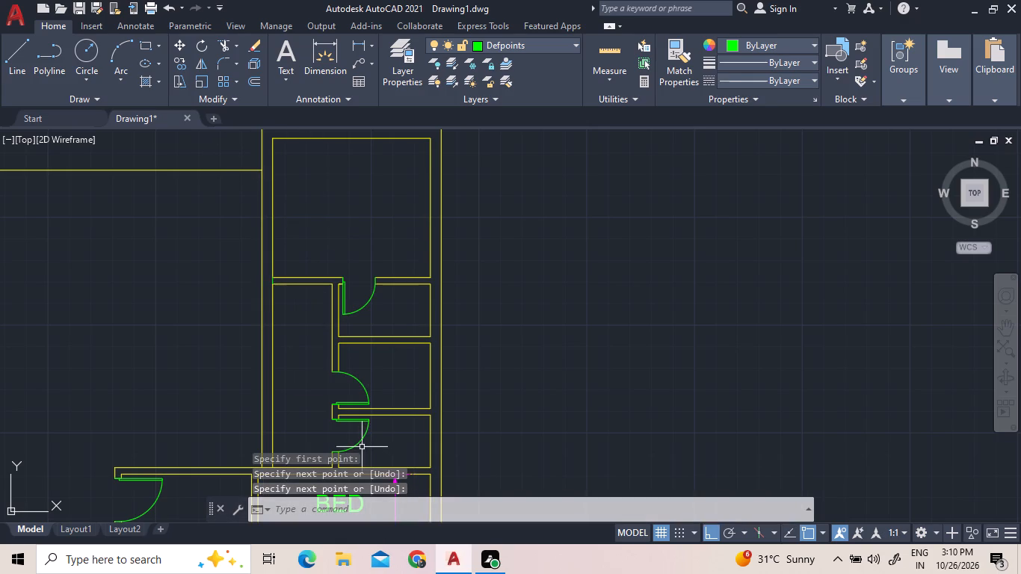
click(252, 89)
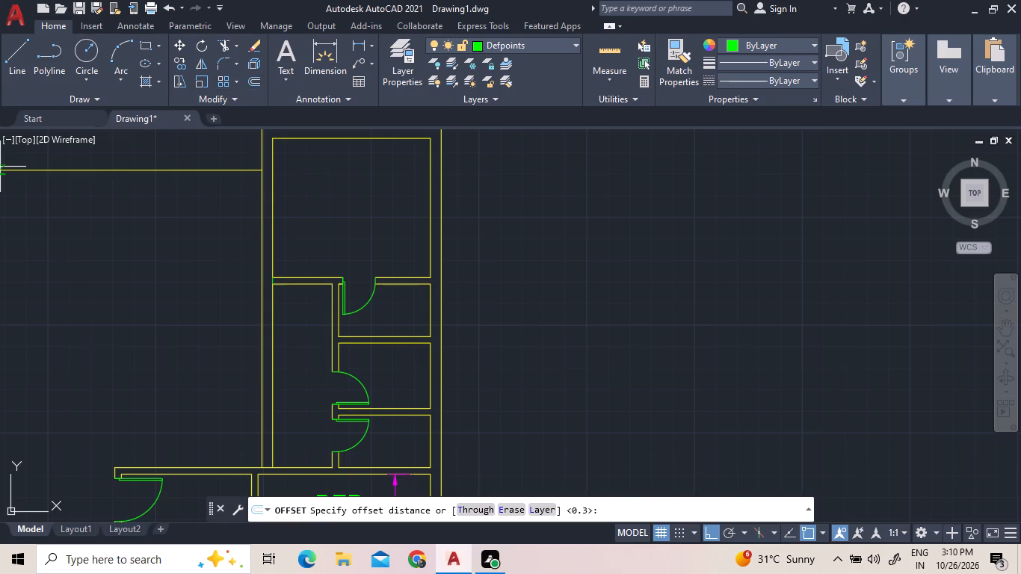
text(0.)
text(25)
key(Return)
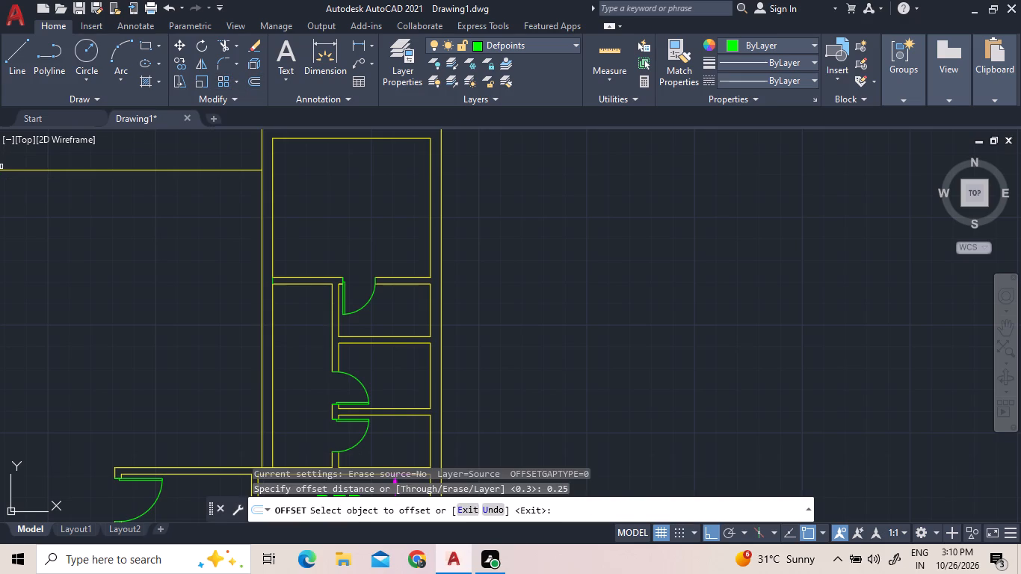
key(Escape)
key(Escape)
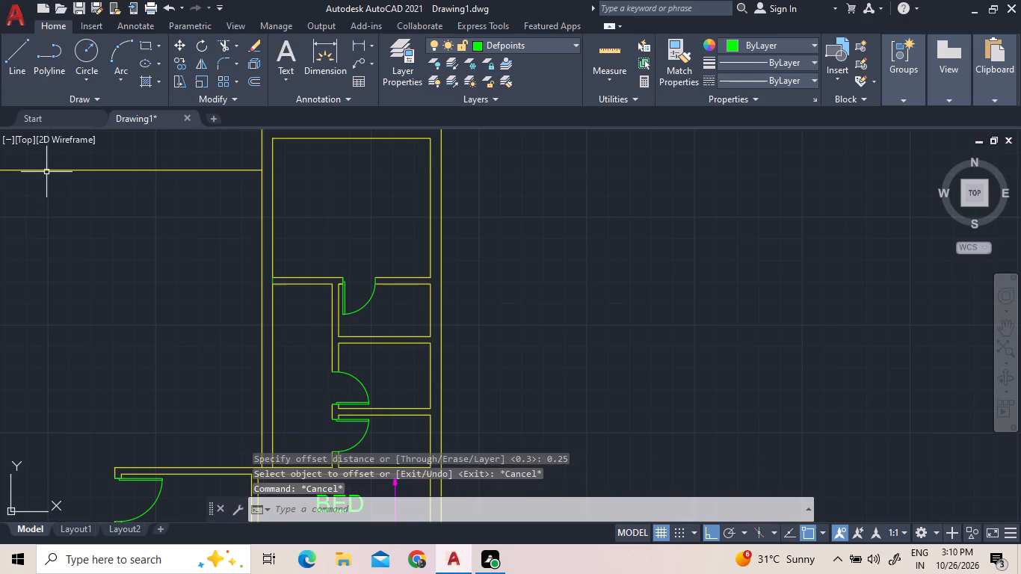
Offset the short line at the bottom wall's left end by 0.1 to the right.
key(o)
key(Return)
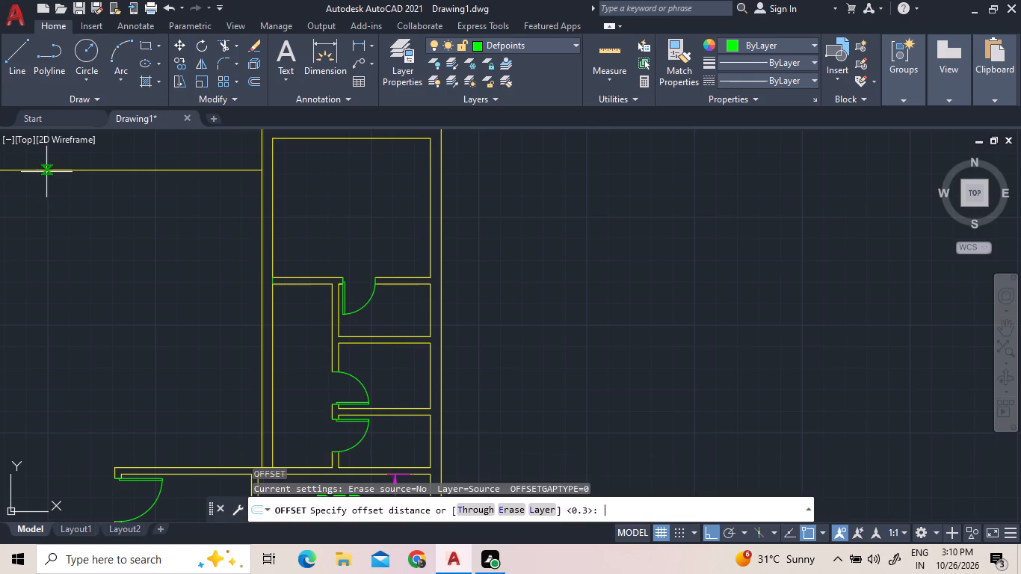
text(0.1)
key(Return)
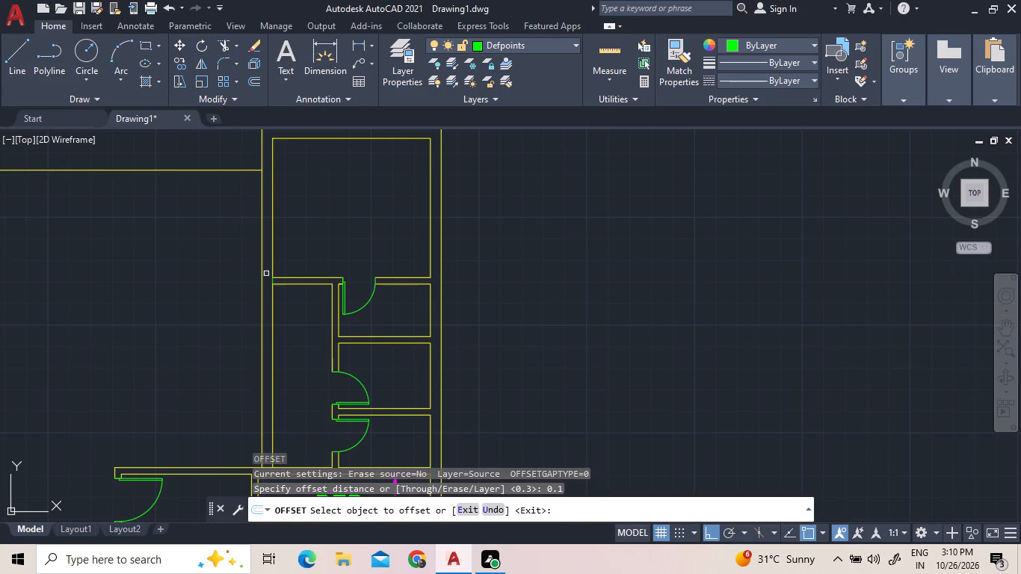
scroll(266, 280, up, 3)
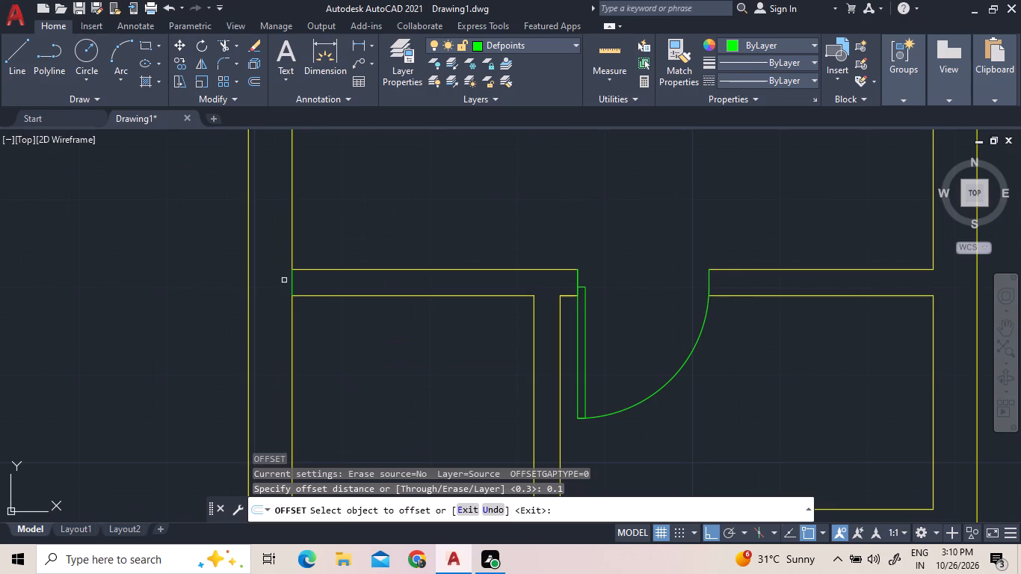
click(293, 277)
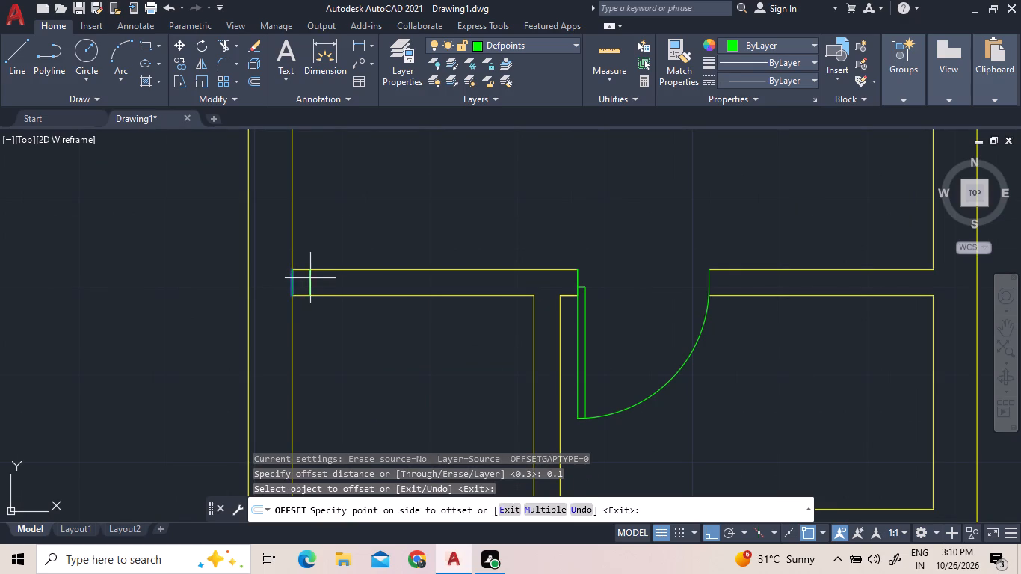
click(310, 278)
scroll(351, 243, down, 4)
right_click(384, 239)
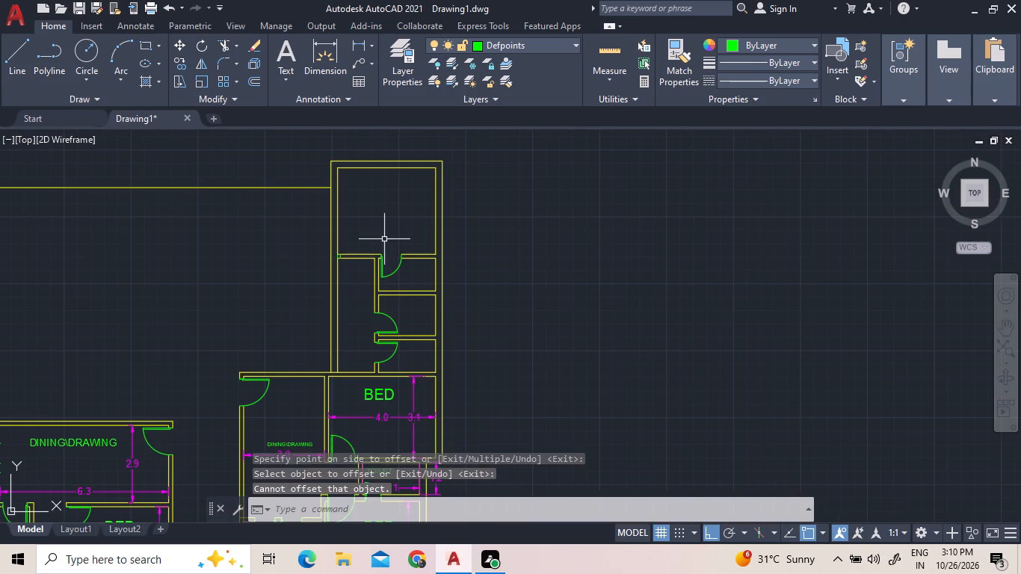
click(377, 218)
click(377, 218)
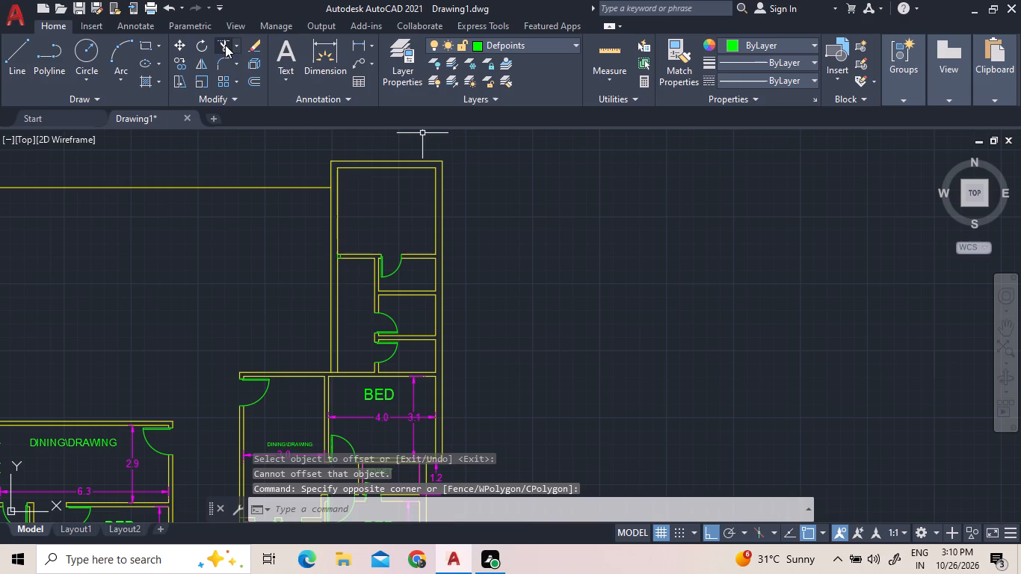
Insert a Door - Metric block from the architectural tool palette in the empty space right of the enlarged room.
right_click(370, 183)
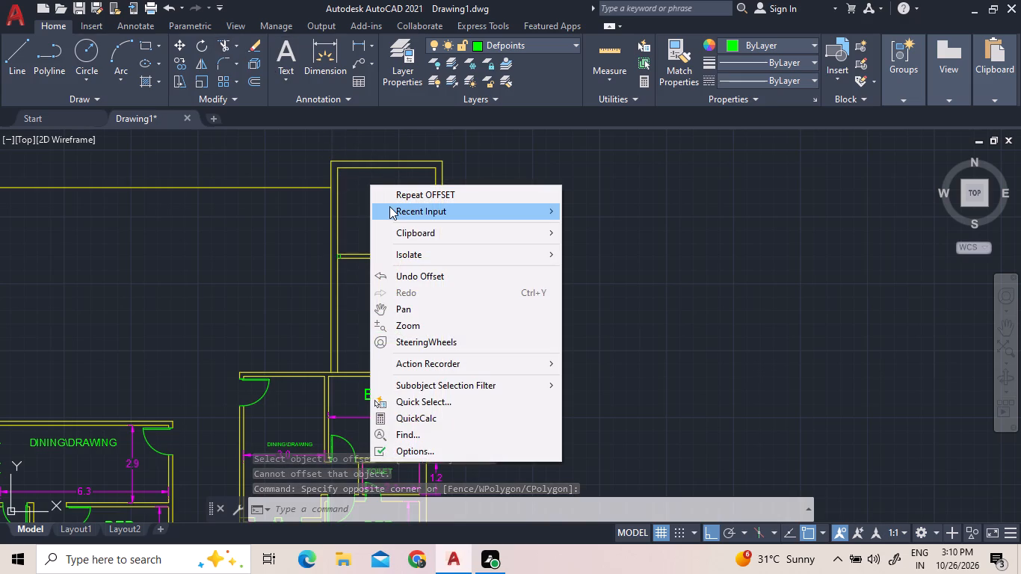
click(389, 206)
click(606, 340)
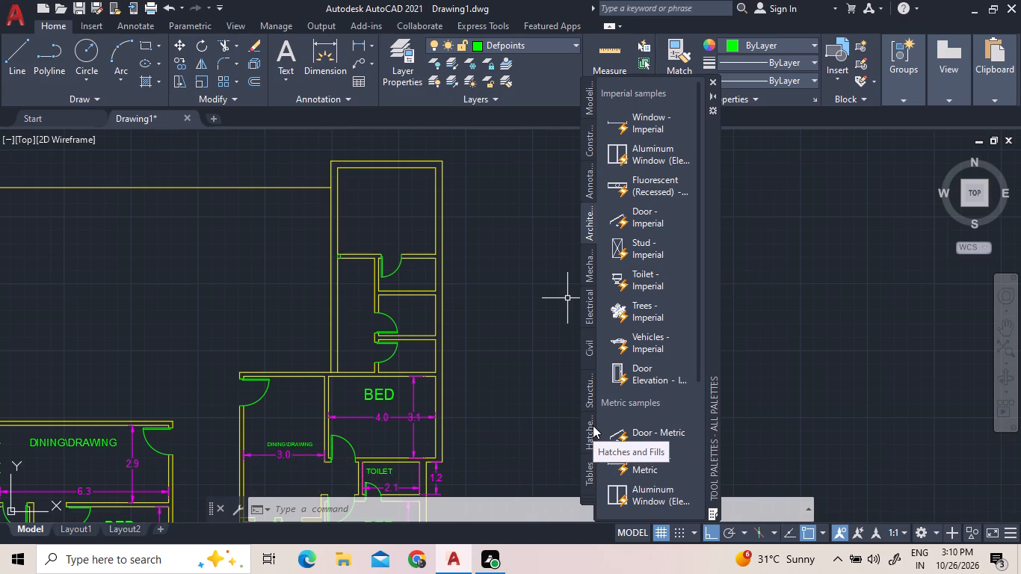
click(670, 435)
drag(670, 435, 534, 286)
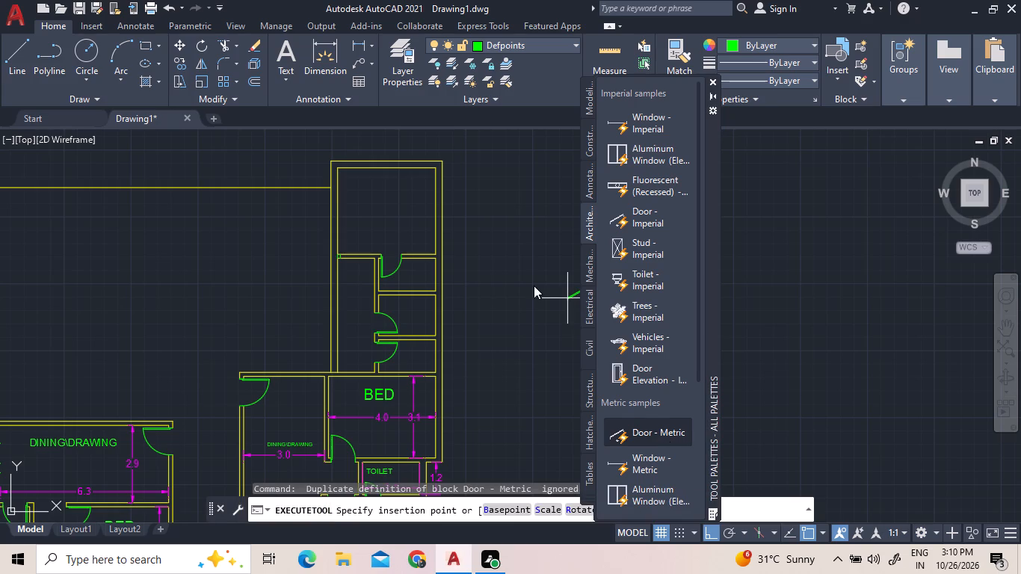
drag(534, 286, 515, 280)
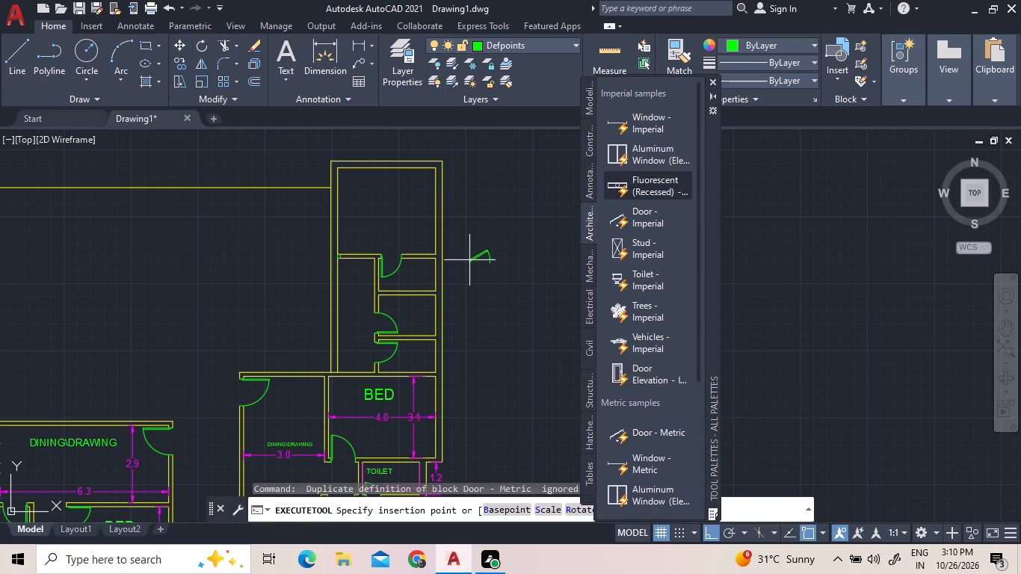
click(469, 260)
click(713, 79)
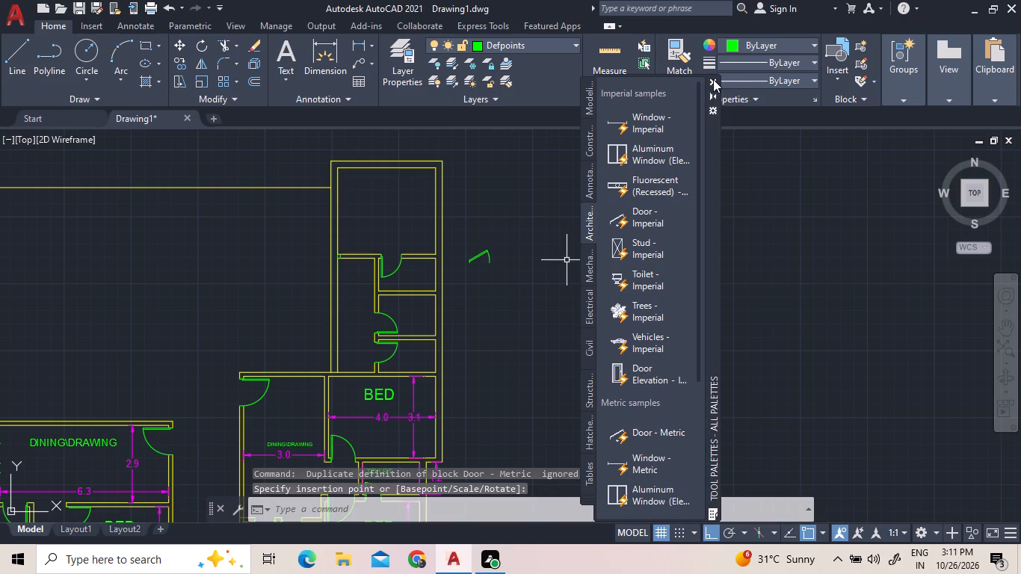
Set the new door block's opening angle to Open 90º.
click(486, 253)
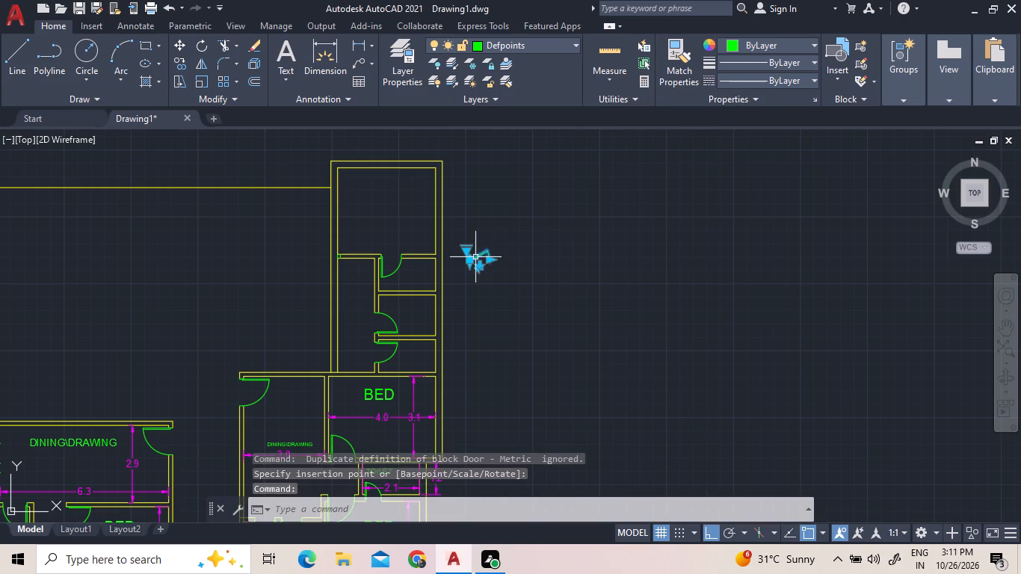
scroll(474, 259, up, 3)
click(437, 227)
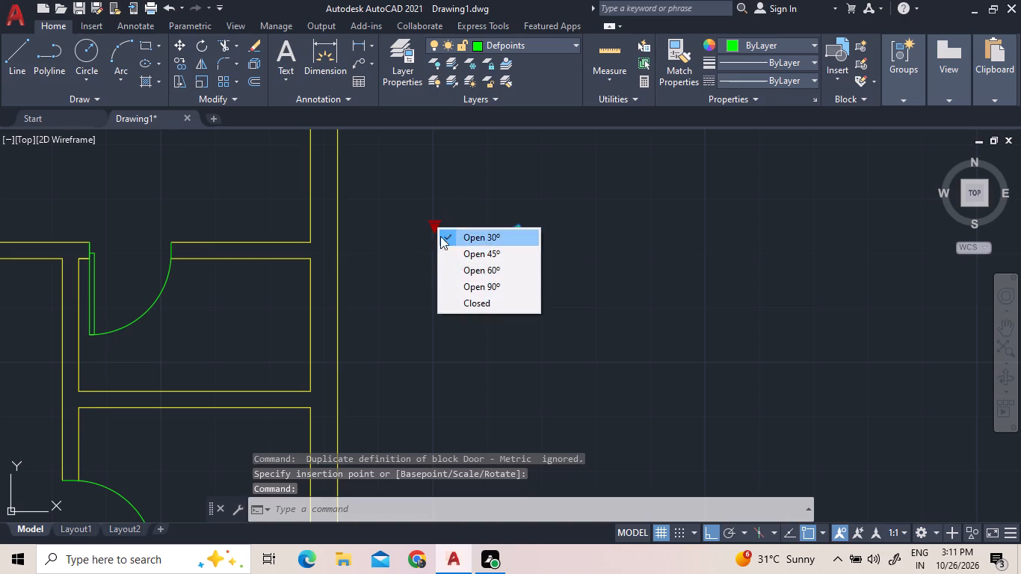
click(455, 290)
scroll(512, 268, down, 1)
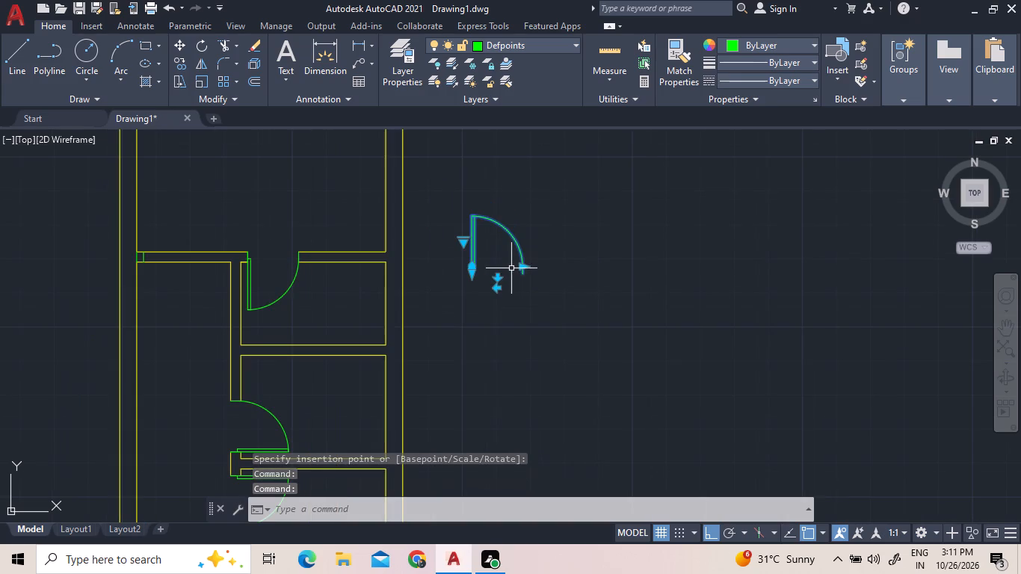
Move the new door from its lower-left jamb corner to the lower end of the offset line in the enlarged room's bottom wall.
right_click(490, 269)
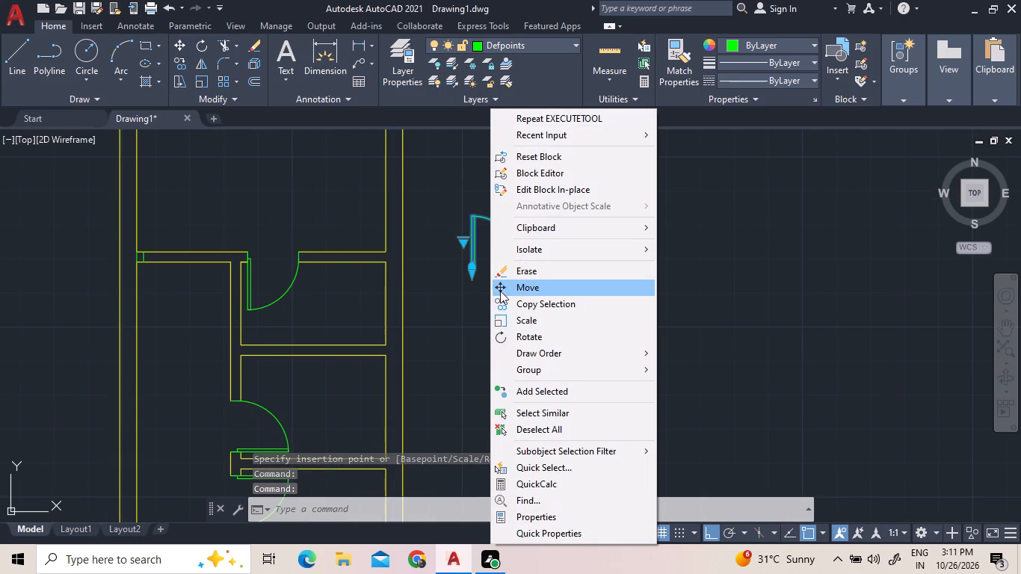
click(508, 291)
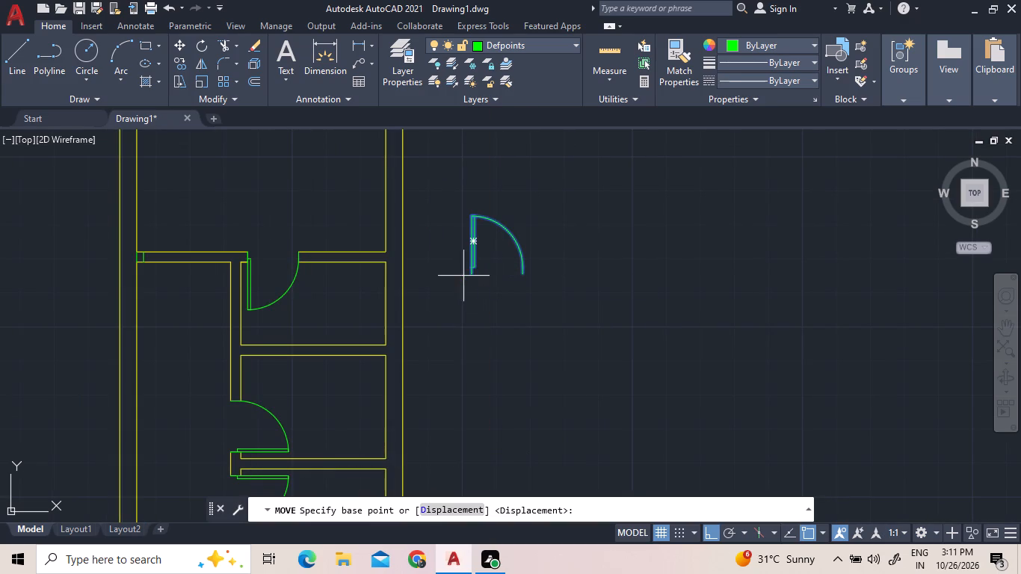
click(472, 277)
scroll(141, 241, up, 3)
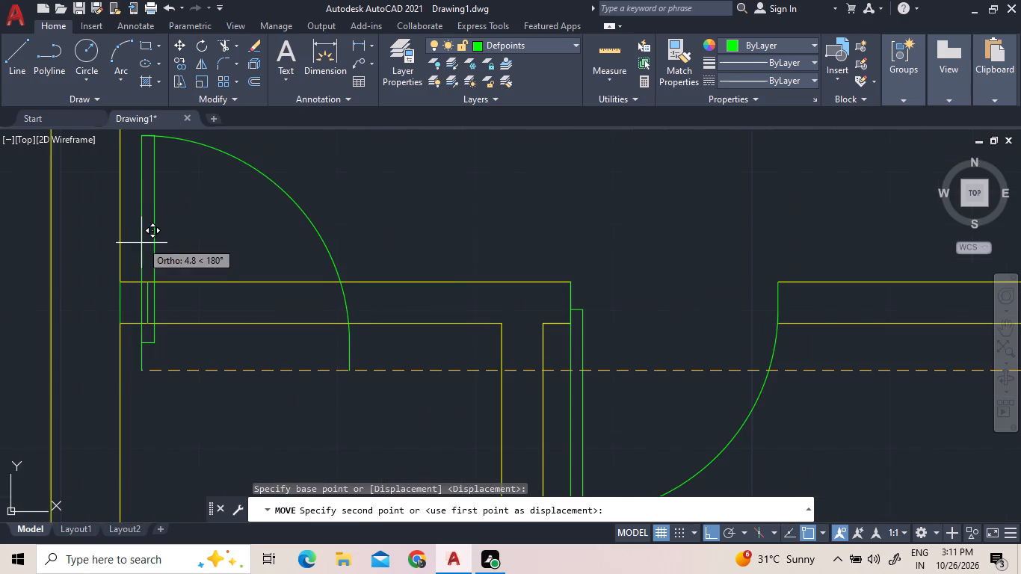
click(145, 322)
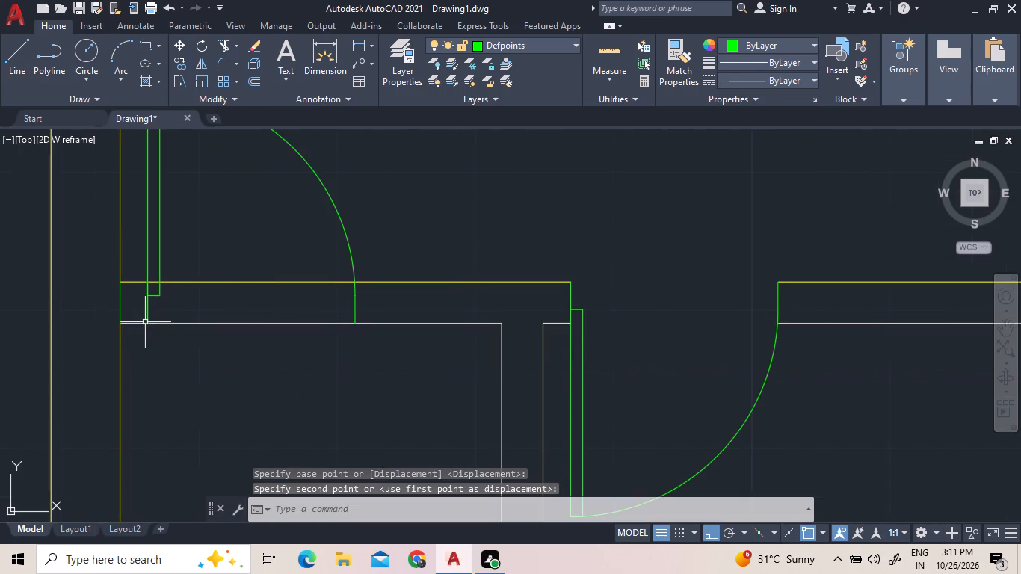
Trim the wall lines across the new door's opening and the short line closing the bottom wall's left end.
scroll(203, 342, down, 2)
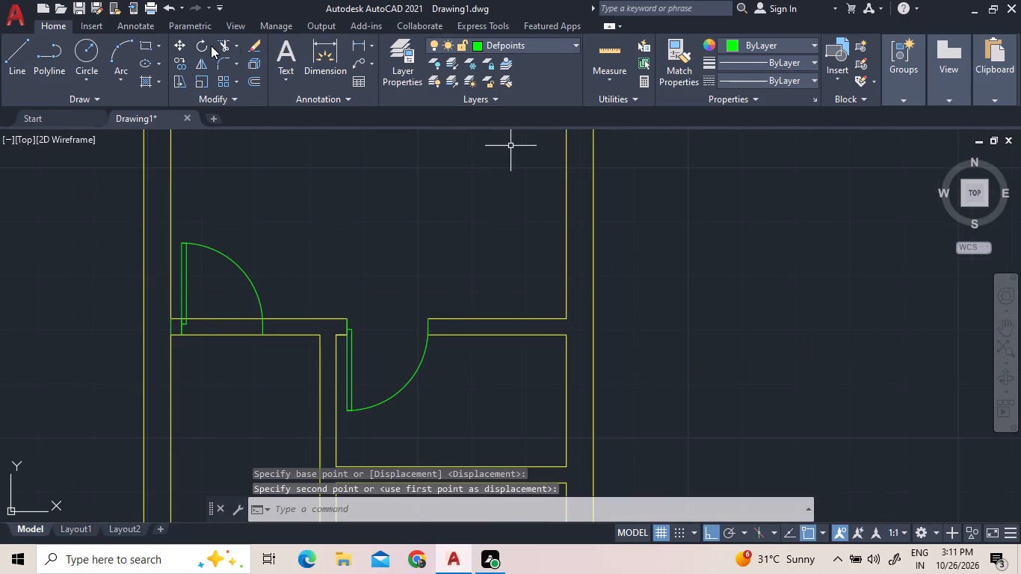
click(221, 43)
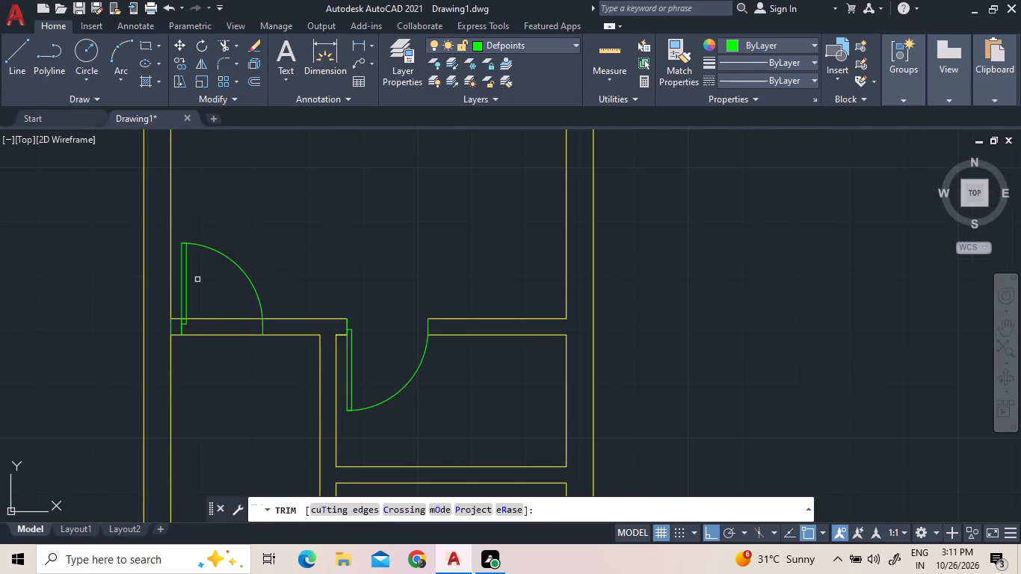
click(203, 318)
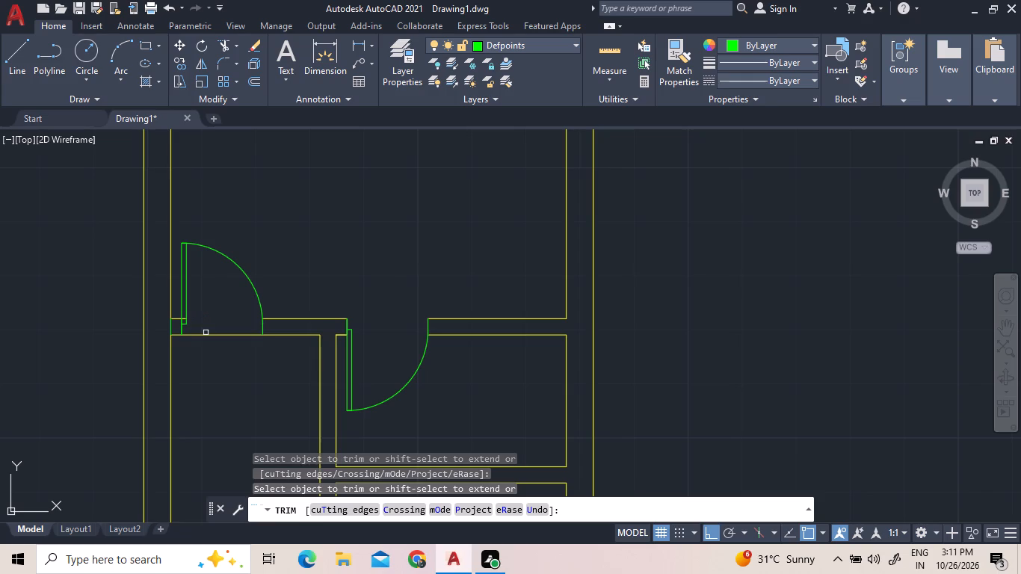
click(206, 336)
click(182, 318)
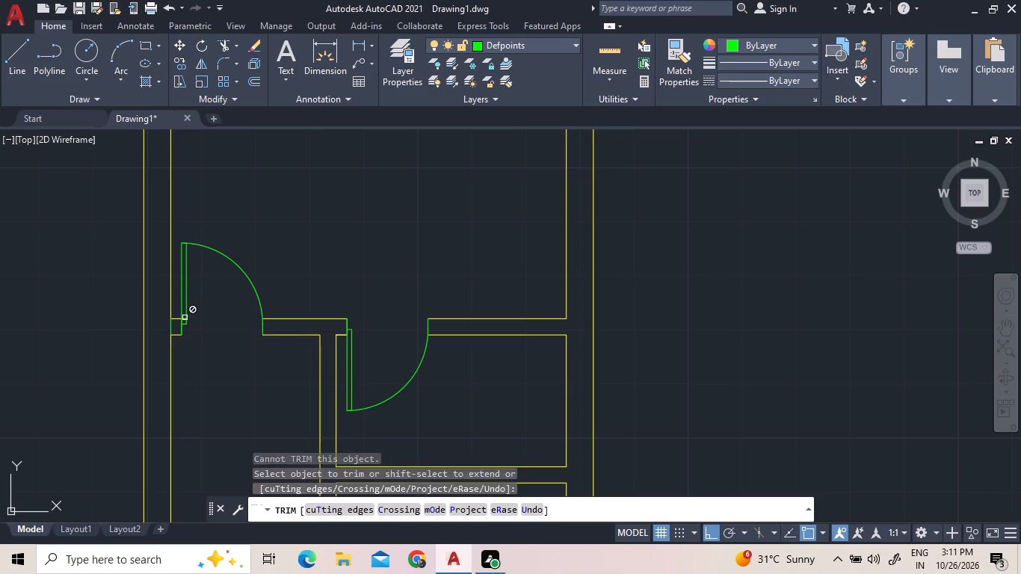
scroll(186, 320, up, 4)
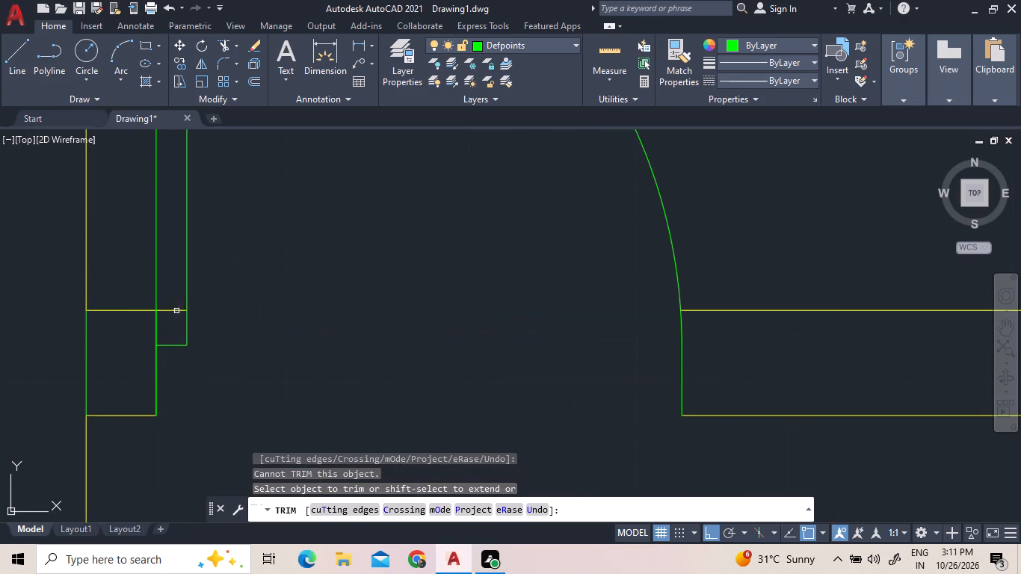
click(176, 312)
click(84, 344)
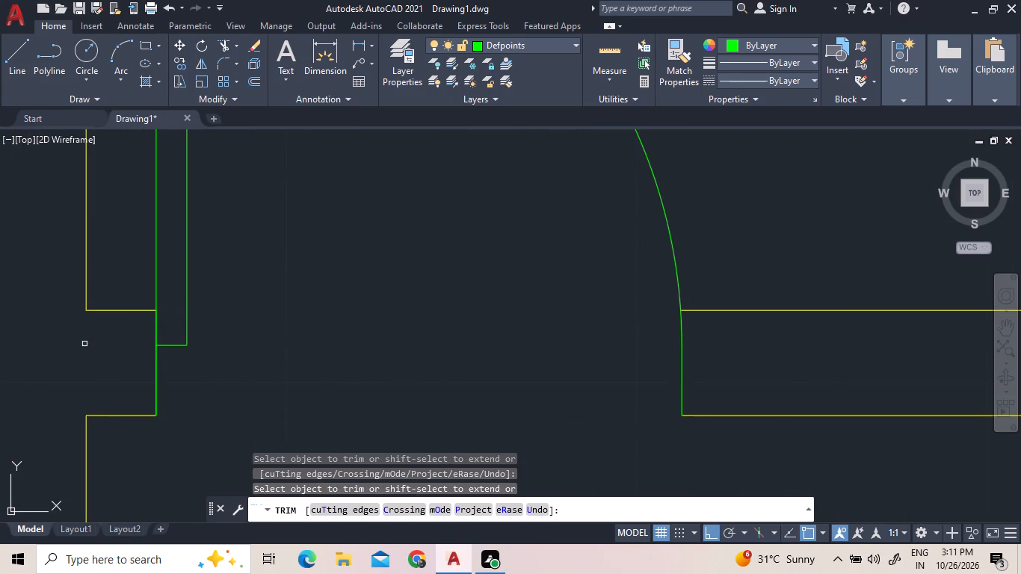
scroll(87, 344, down, 3)
scroll(278, 308, down, 2)
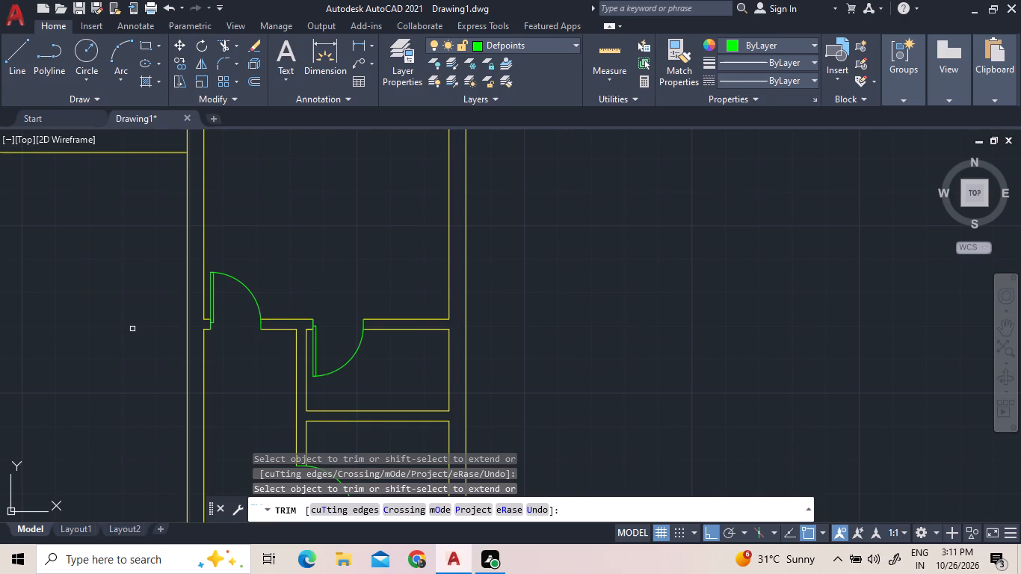
scroll(234, 204, down, 2)
right_click(233, 206)
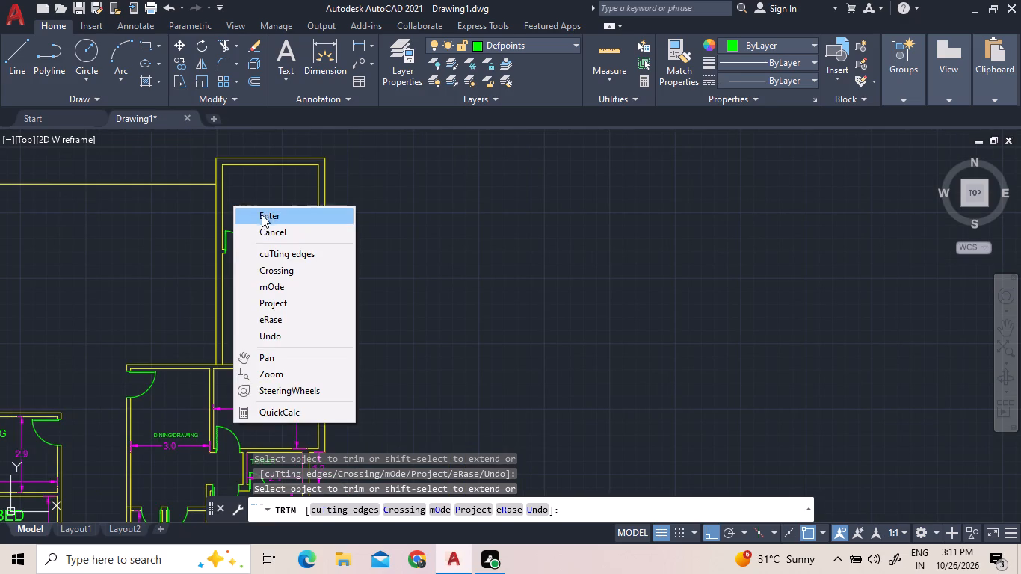
click(262, 212)
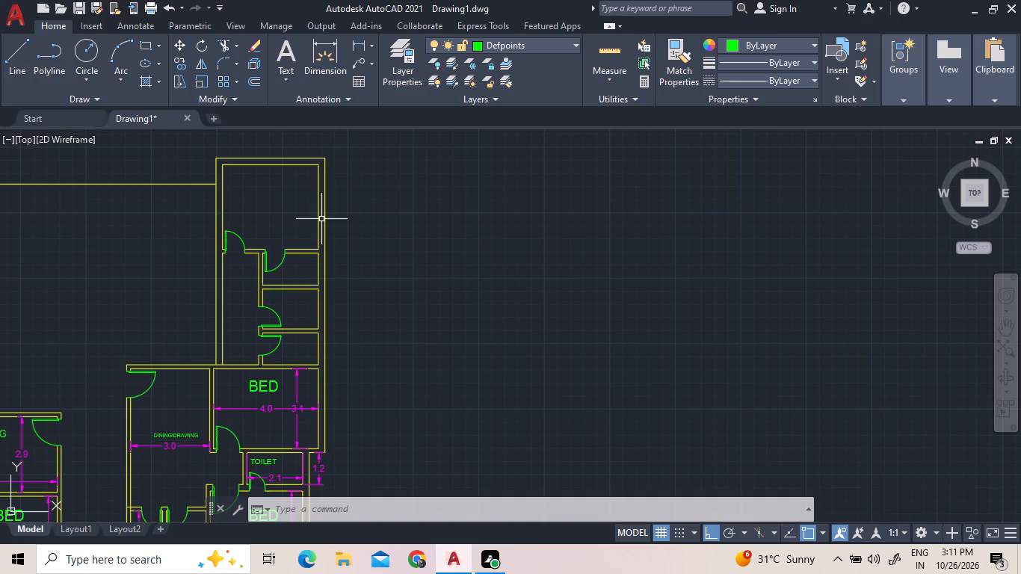
Move the upper room's left wall lines, top wall lines, inner right wall line and new door 0.80 to the left.
click(321, 219)
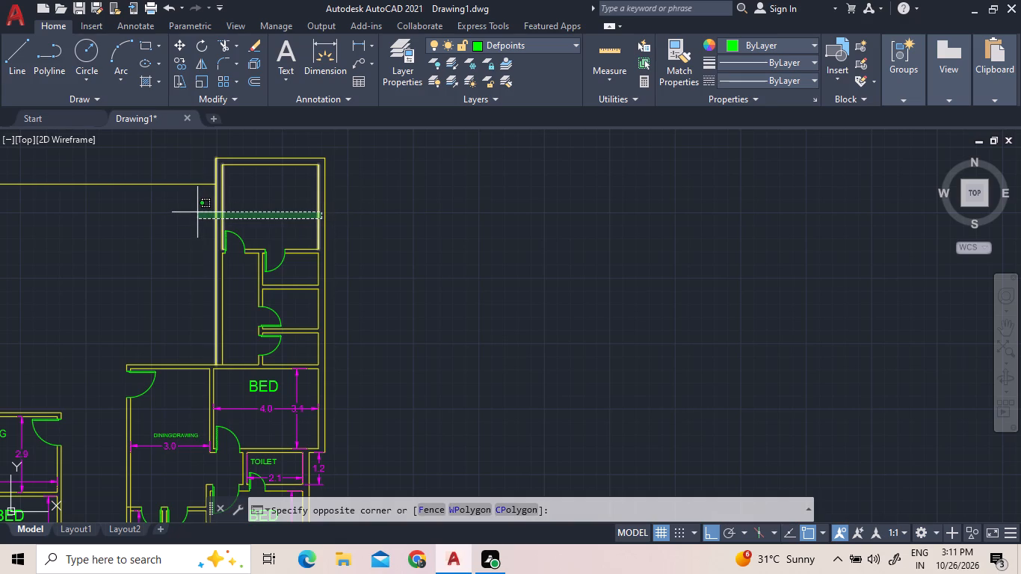
click(197, 212)
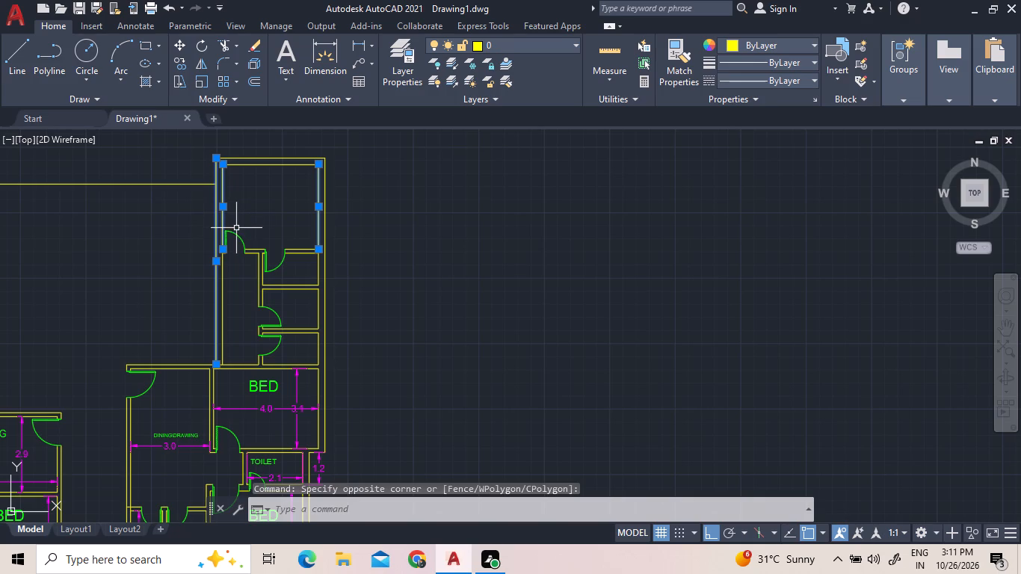
click(234, 233)
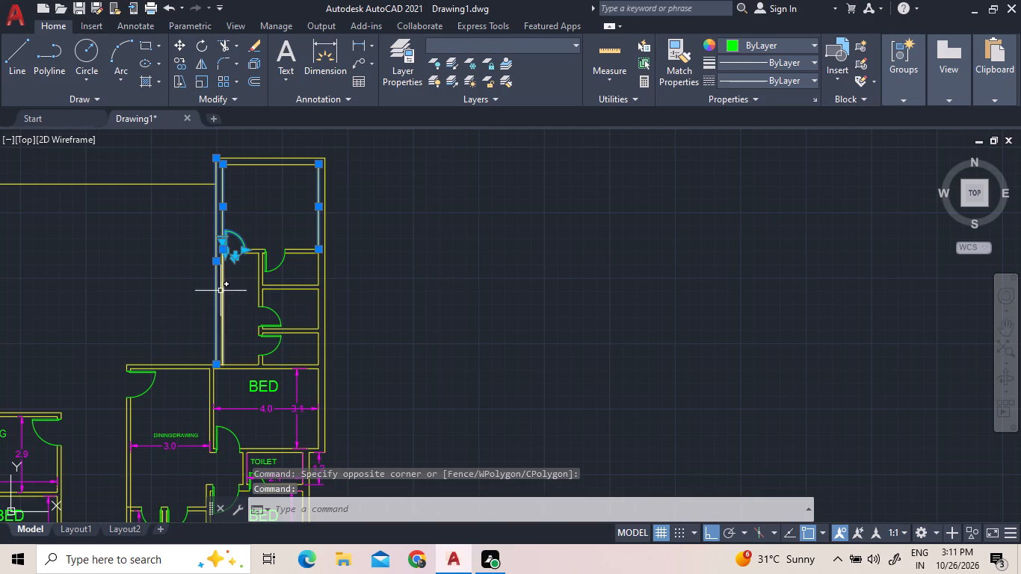
click(286, 181)
click(274, 150)
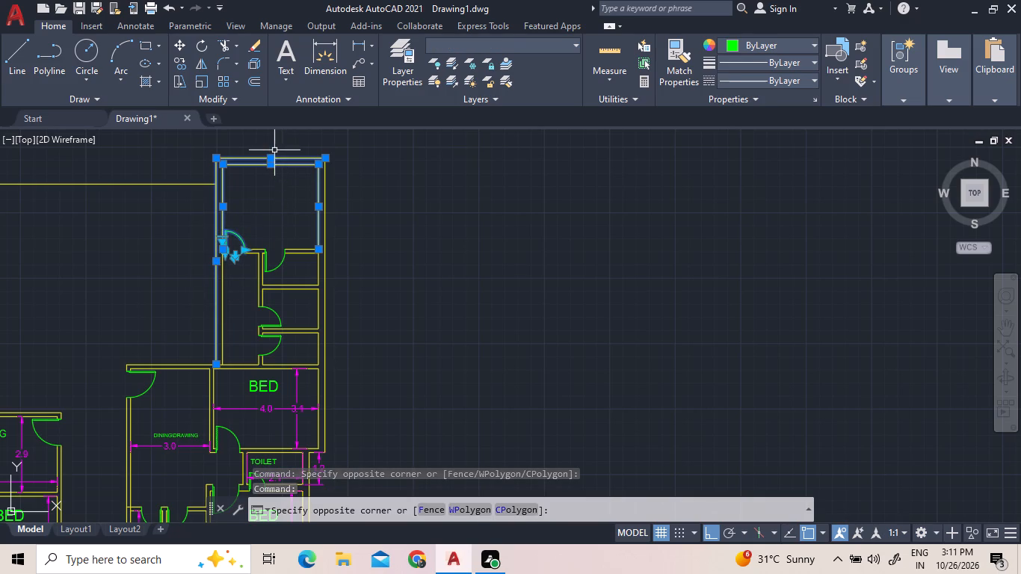
right_click(365, 206)
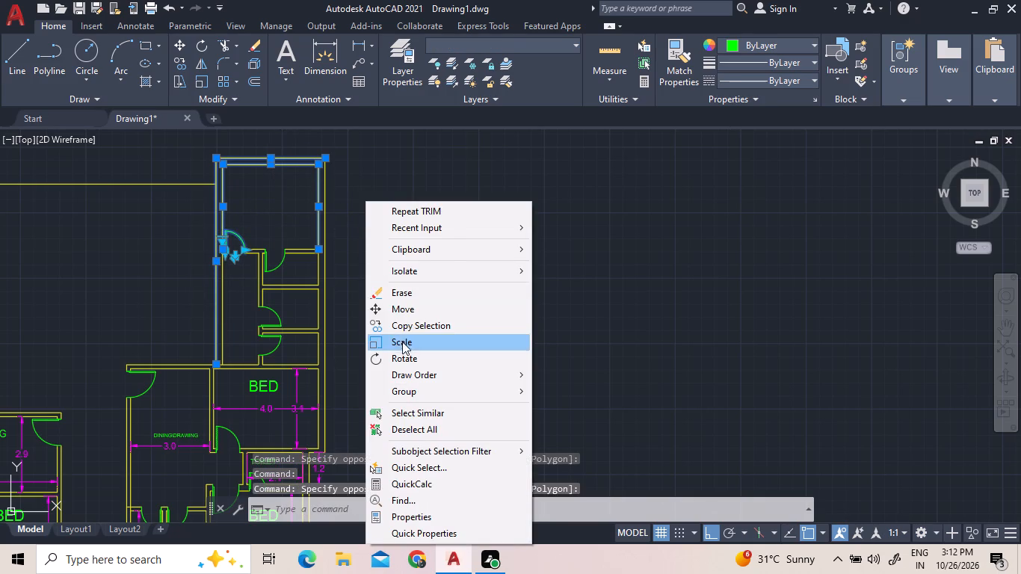
click(413, 311)
scroll(339, 238, up, 3)
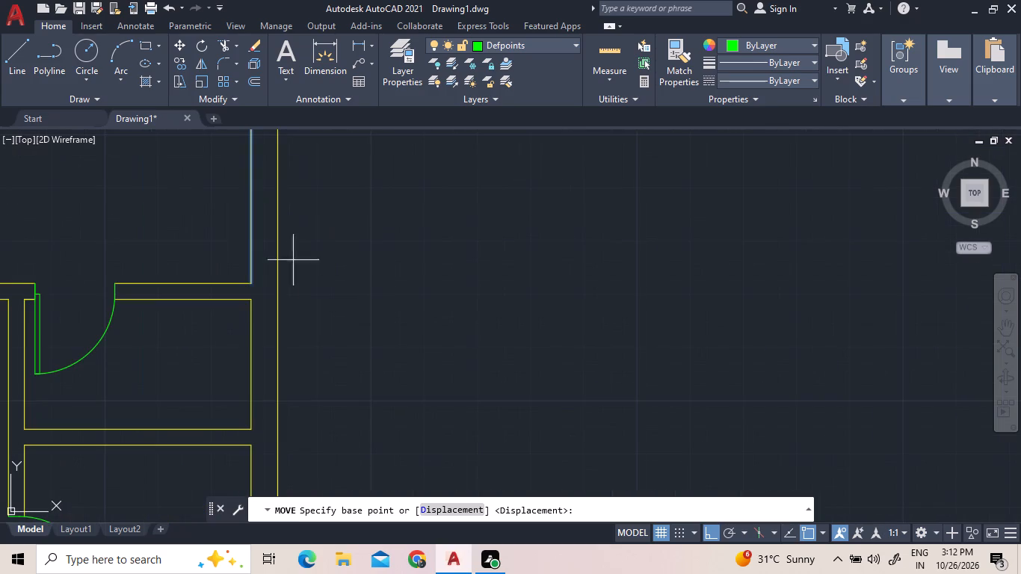
click(253, 281)
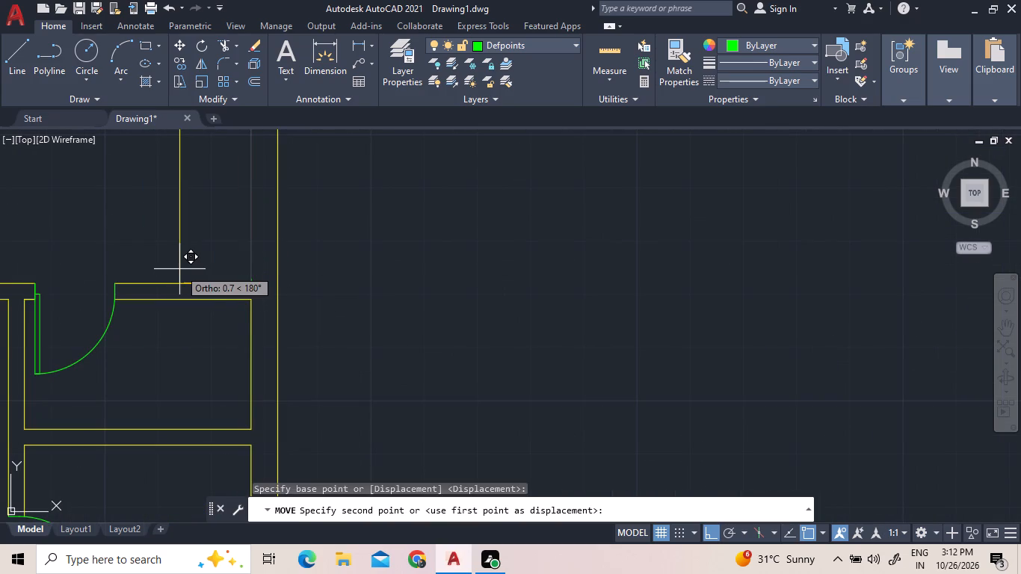
text(0.80)
key(Return)
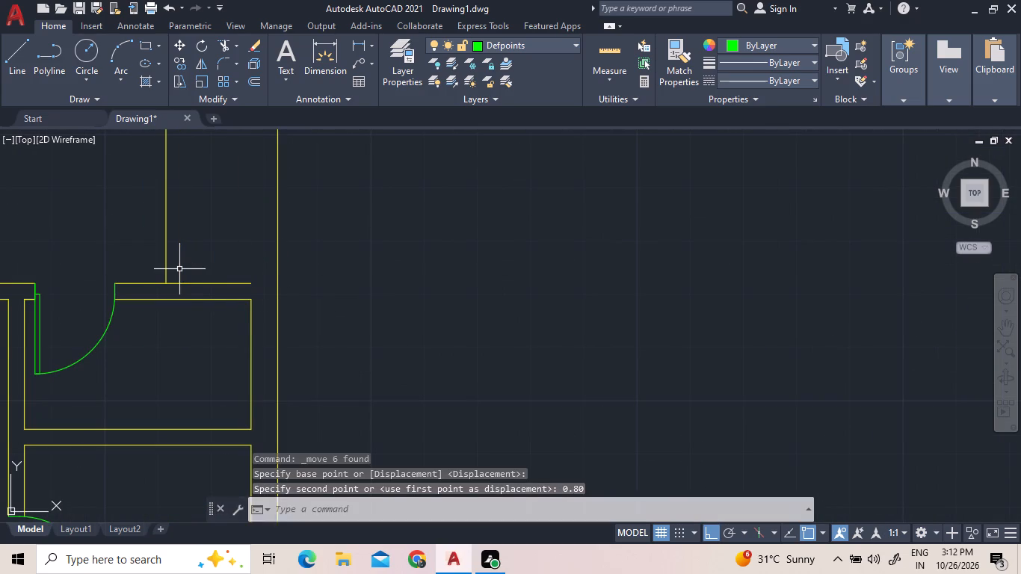
Fillet the upper room's outer top wall line with the outer right wall line to close the corner.
scroll(191, 285, down, 3)
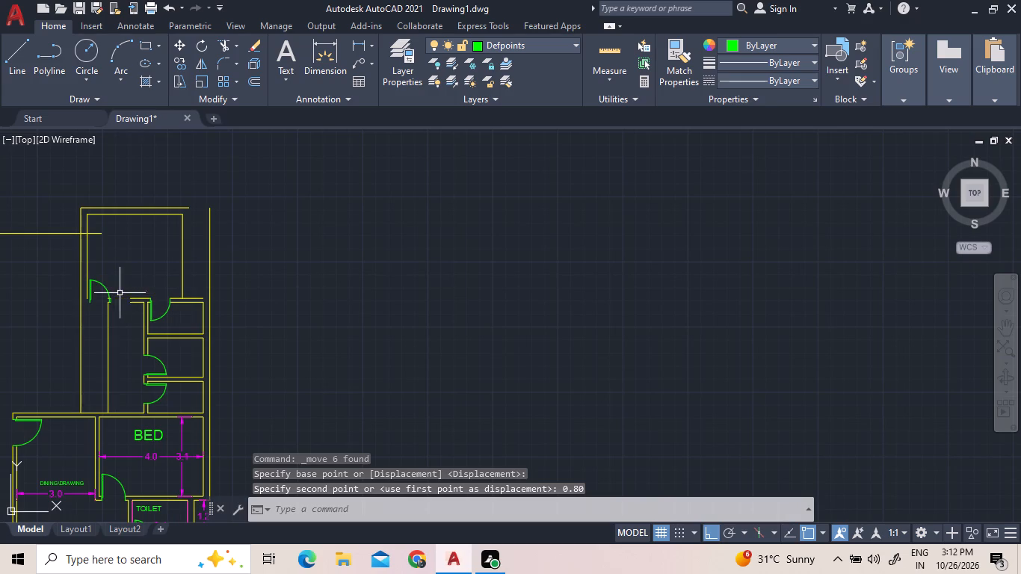
scroll(108, 292, up, 2)
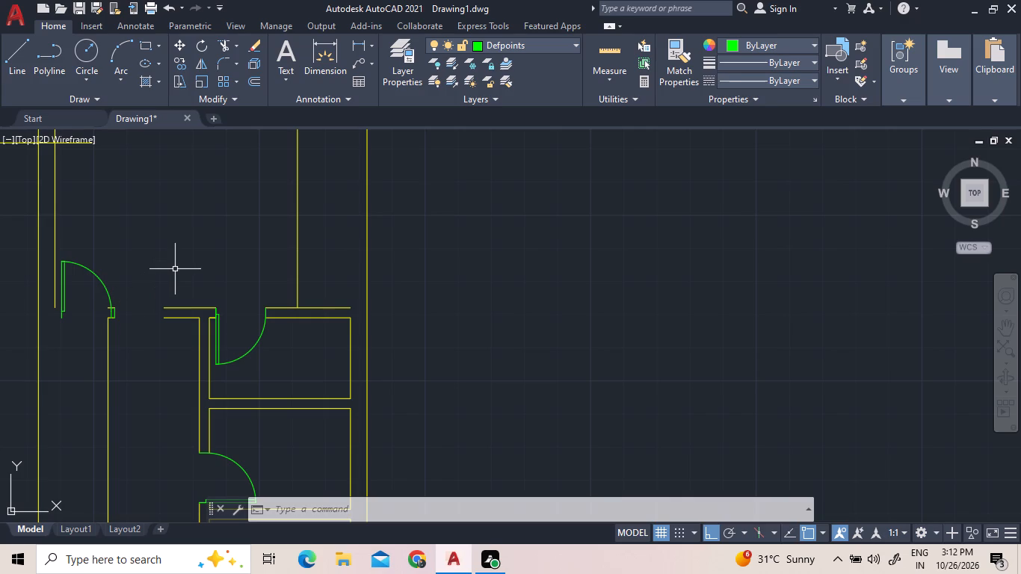
scroll(178, 269, down, 1)
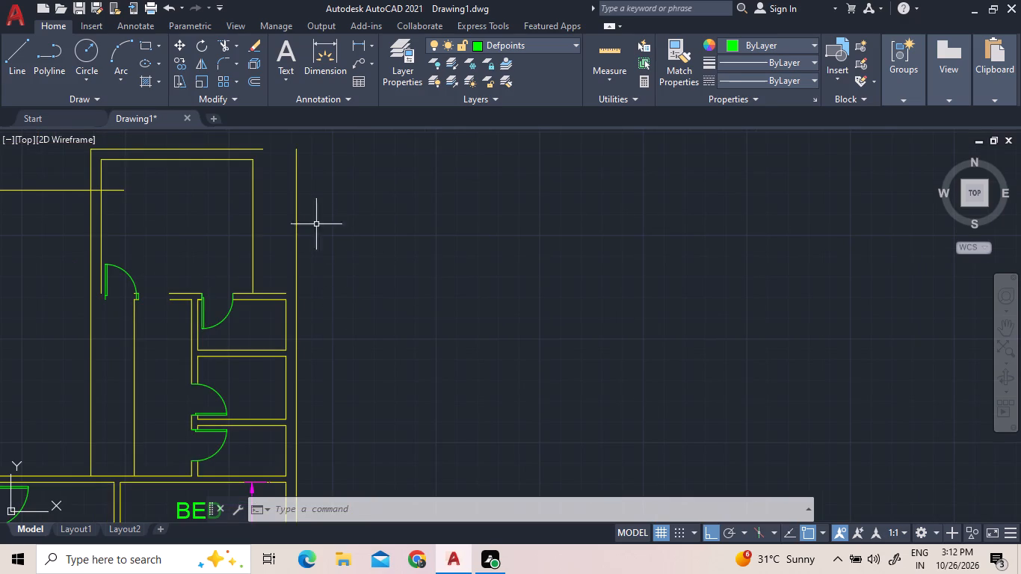
click(261, 148)
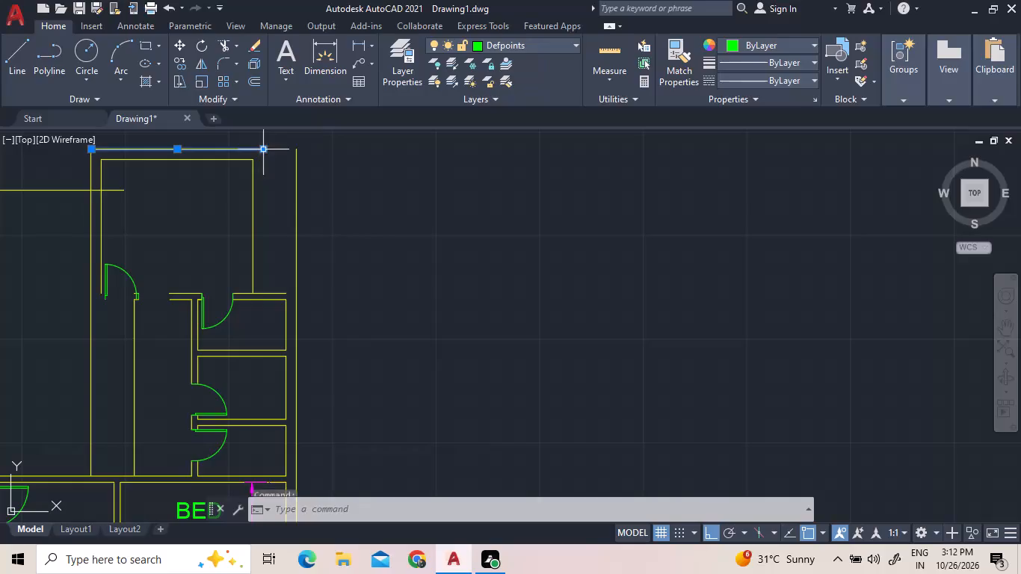
click(223, 67)
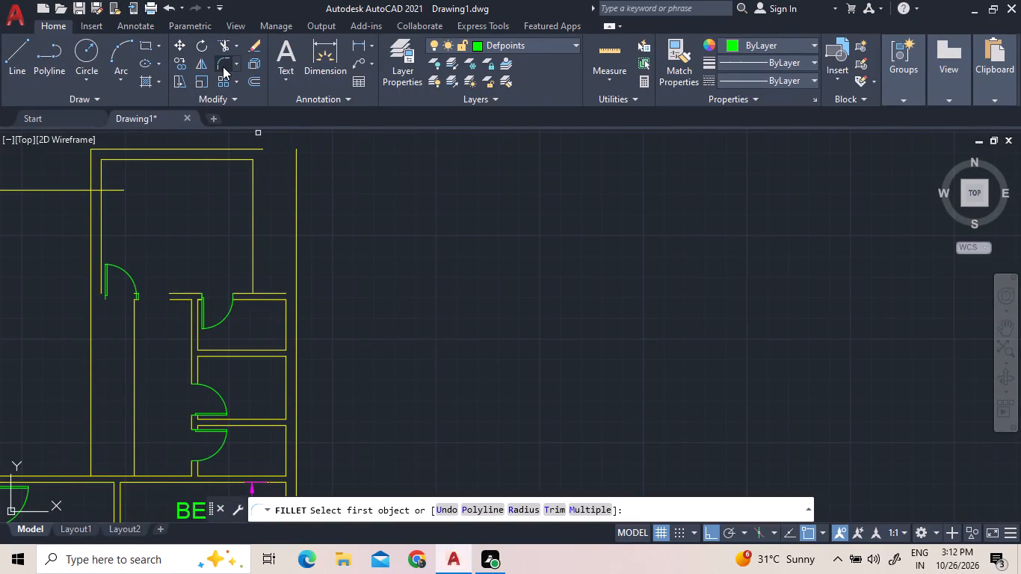
shift+click(297, 167)
shift+click(258, 150)
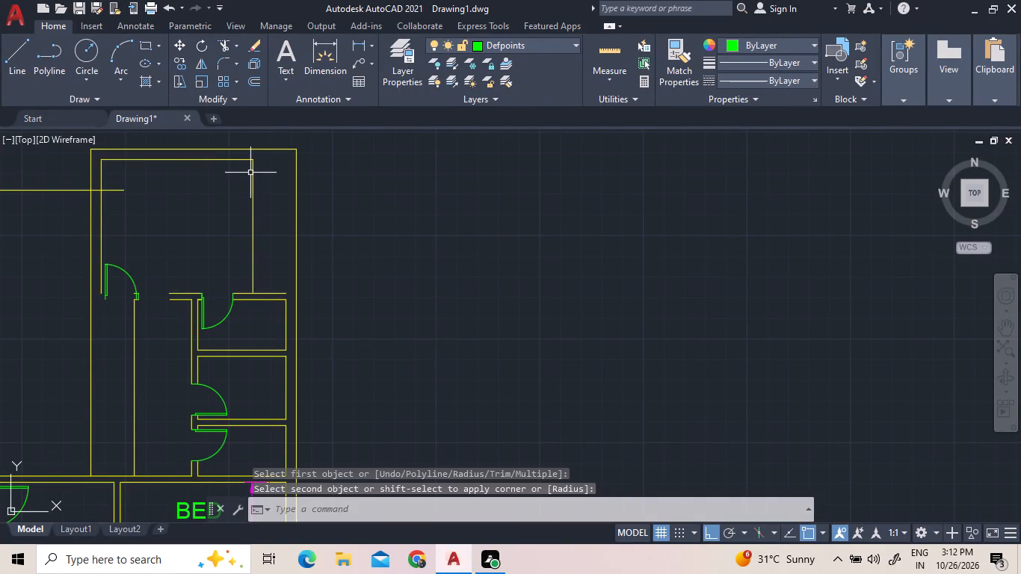
Extend the original inner right wall line up to the top wall, and the inner top wall line across to it.
click(239, 50)
click(246, 105)
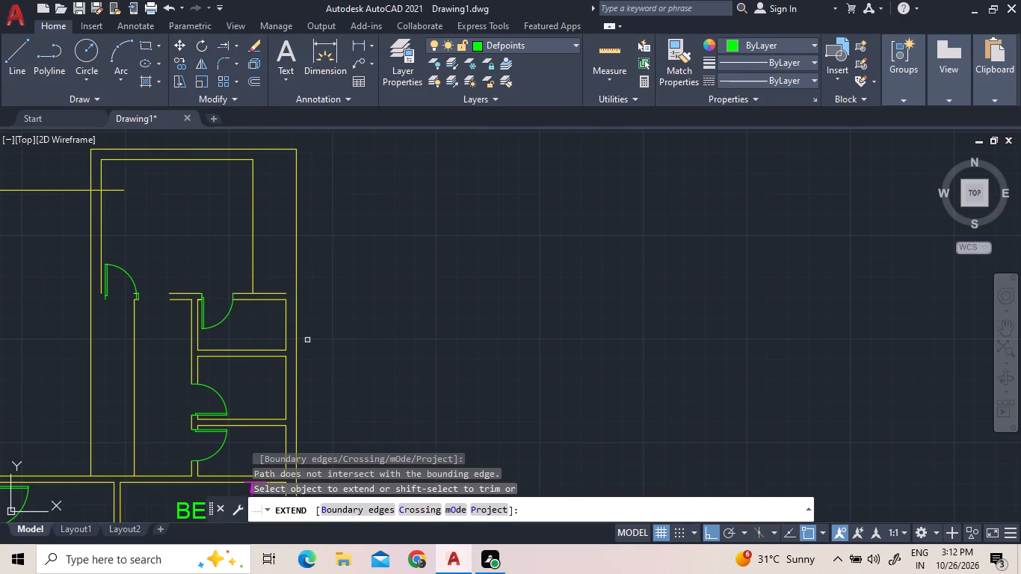
click(286, 322)
click(286, 319)
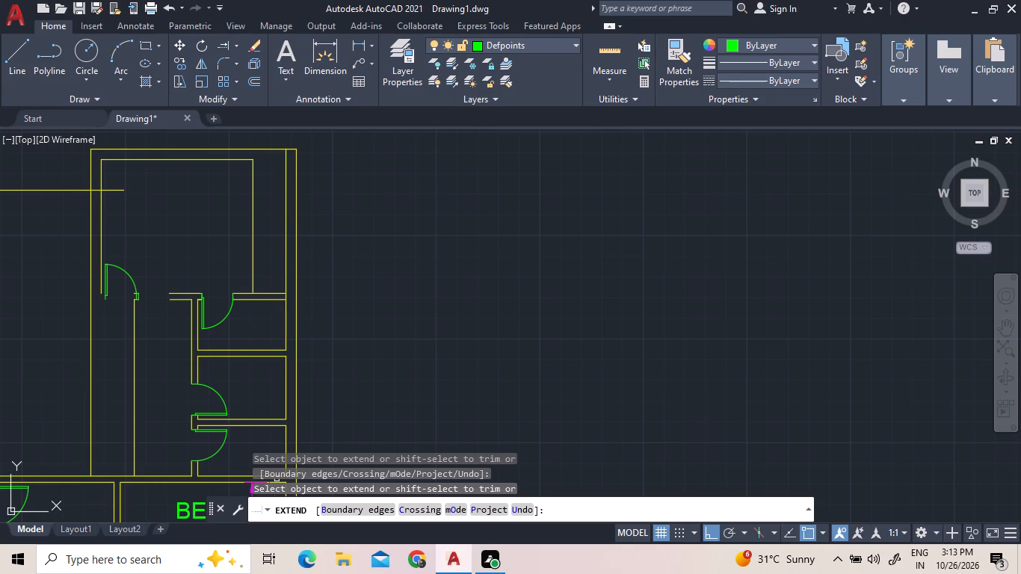
click(238, 160)
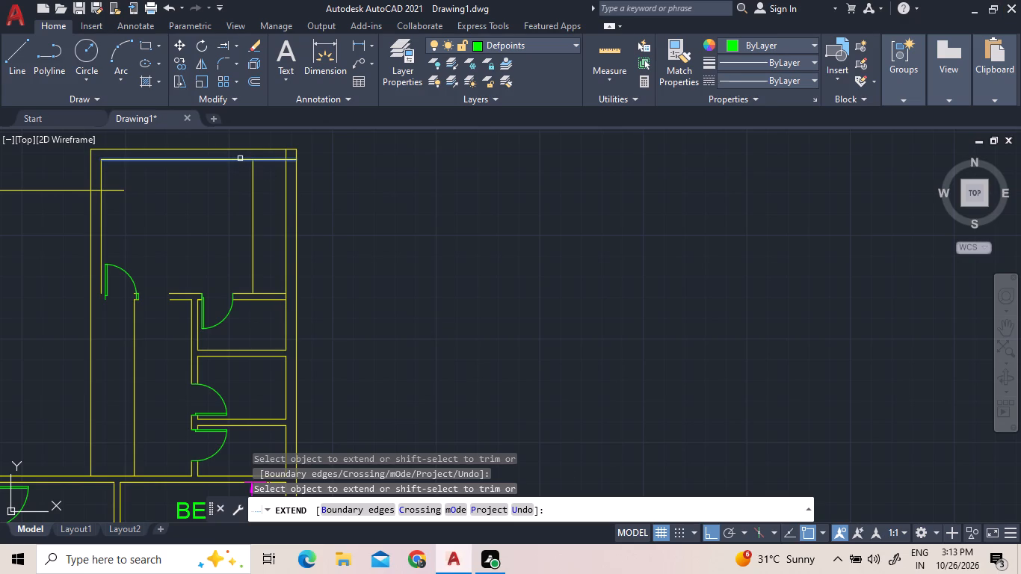
right_click(120, 183)
click(126, 193)
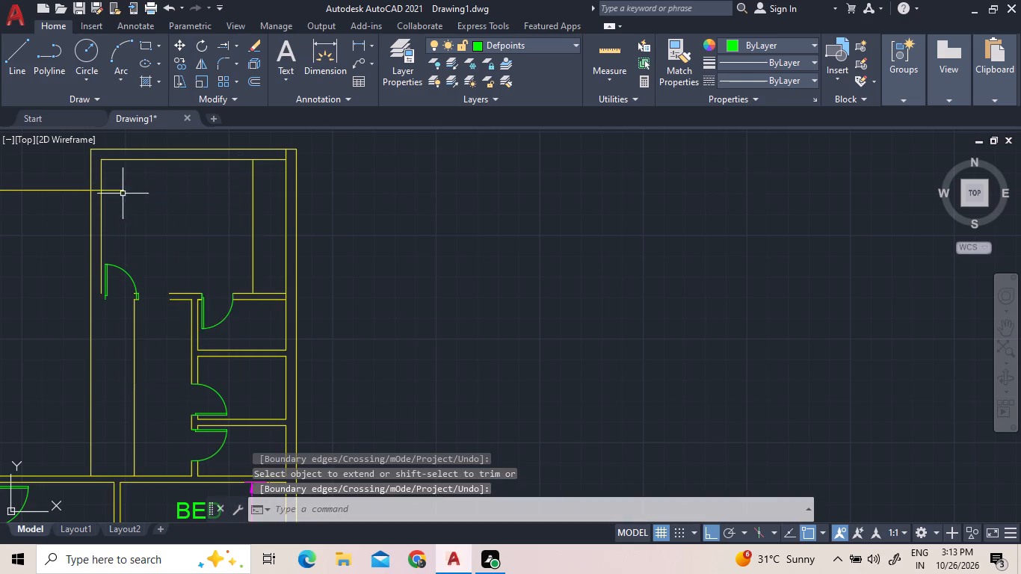
Trim the long horizontal line at the outer left wall, the upper-right corner stub and the bottom wall's upper line right of the moved wall line.
scroll(143, 212, down, 3)
scroll(135, 206, up, 4)
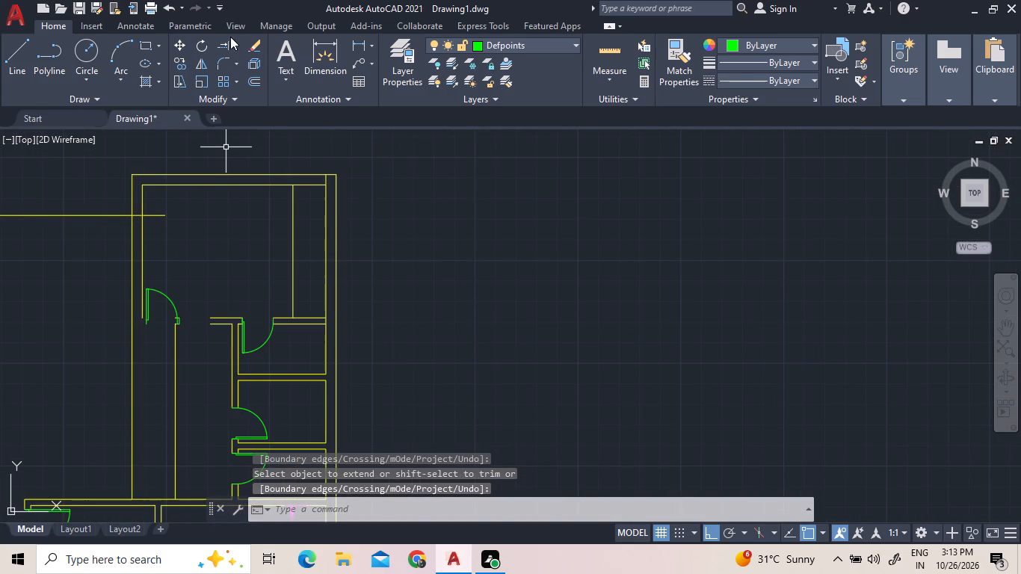
click(235, 47)
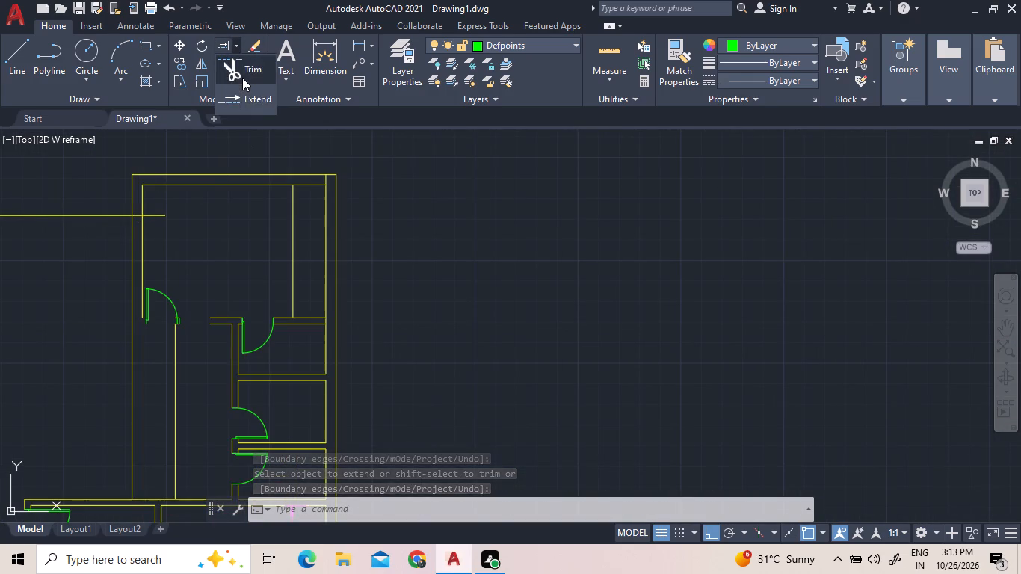
click(242, 78)
click(140, 216)
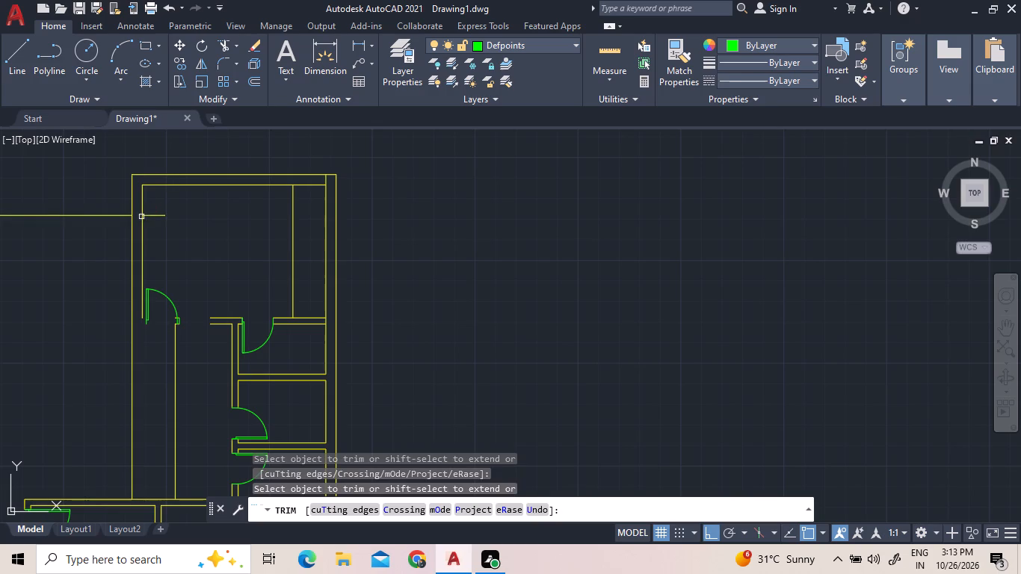
click(147, 217)
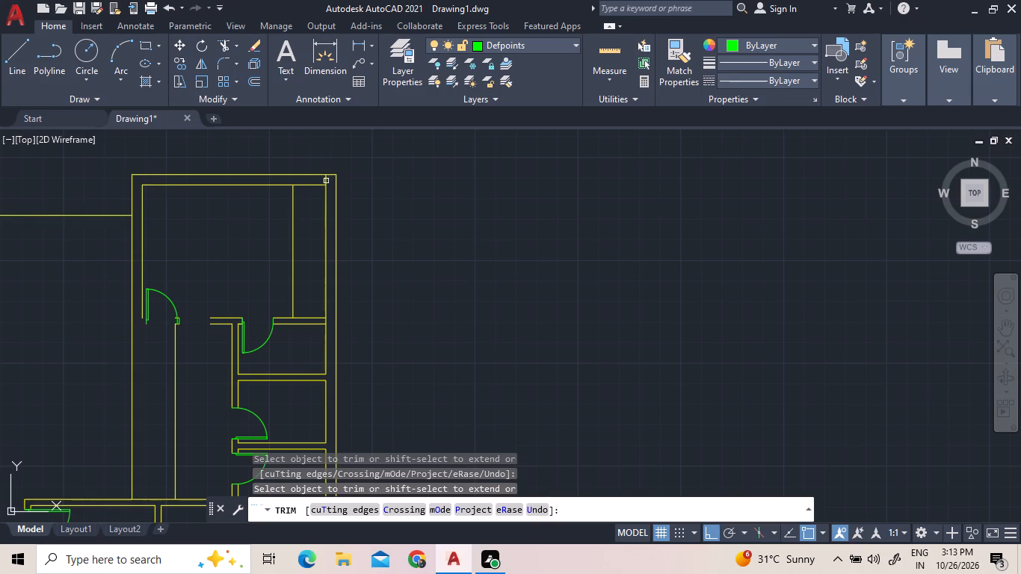
click(324, 179)
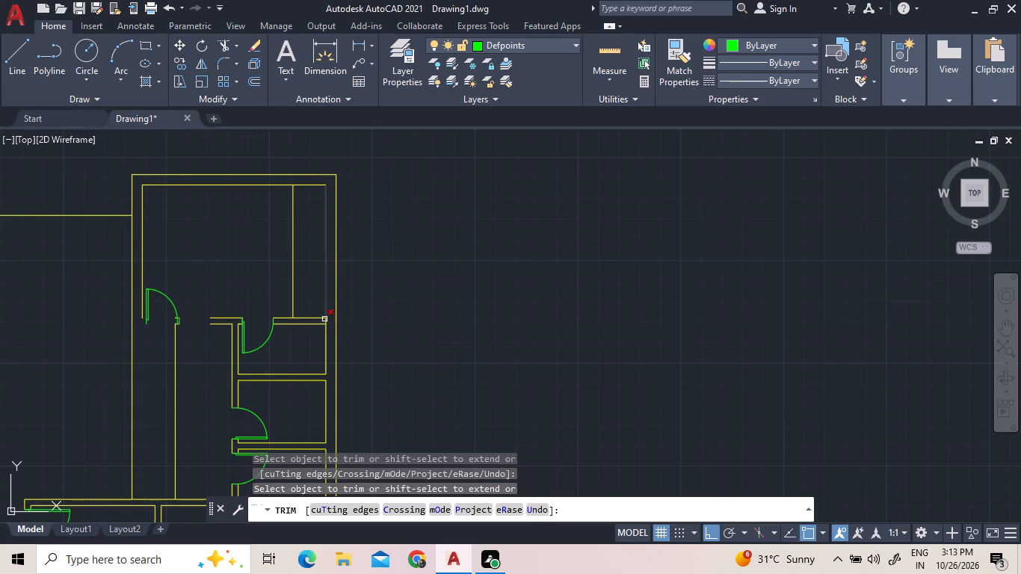
click(326, 320)
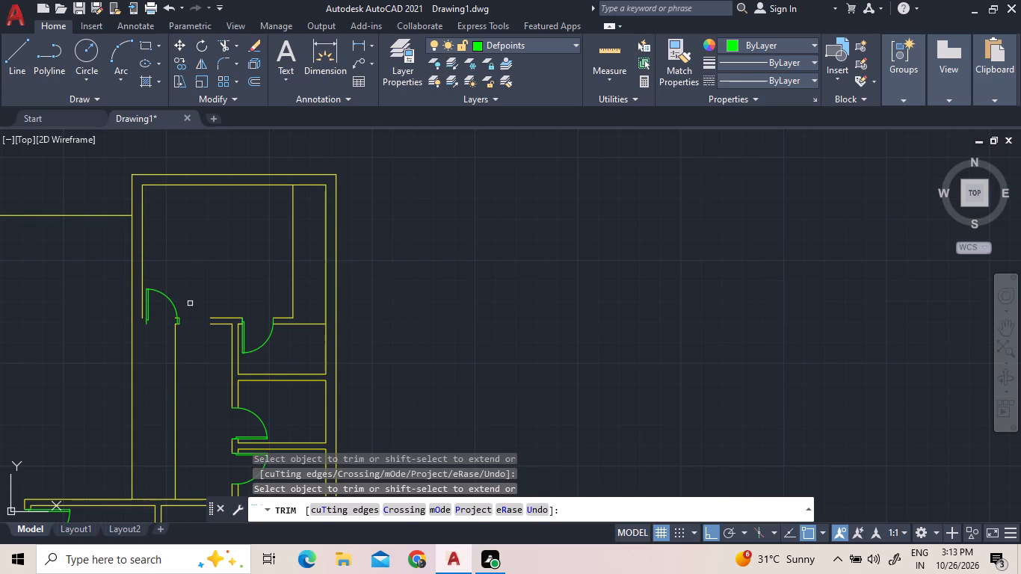
Trim away the short wall line stubs around the right jamb of the upper room's new door.
scroll(190, 323, up, 2)
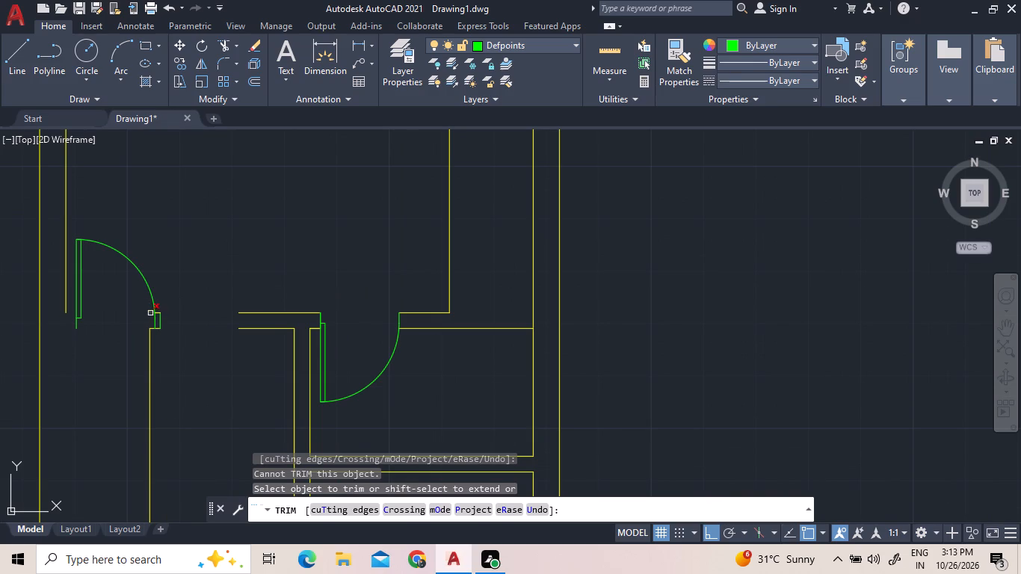
click(154, 313)
scroll(157, 315, up, 4)
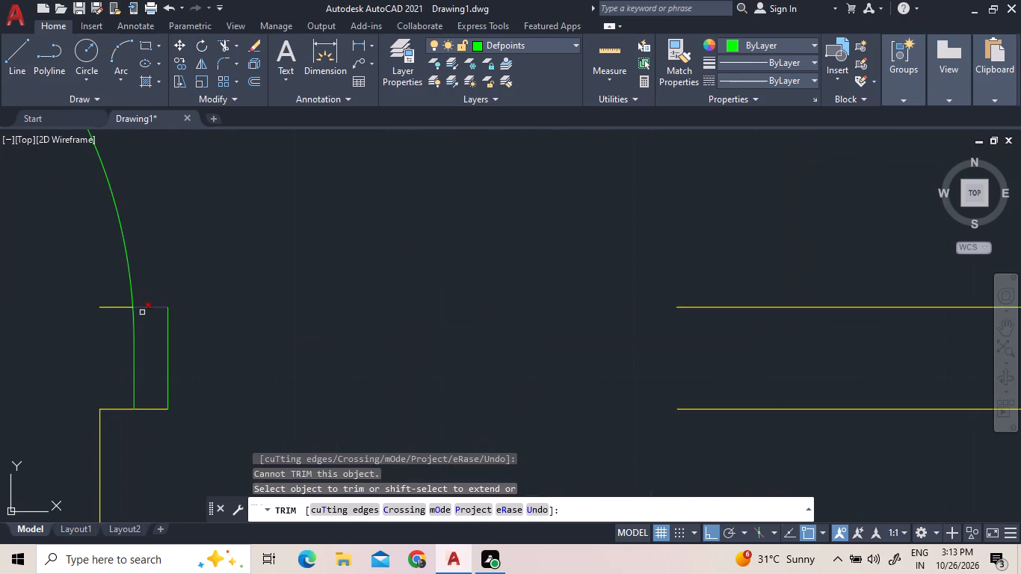
click(142, 309)
click(115, 306)
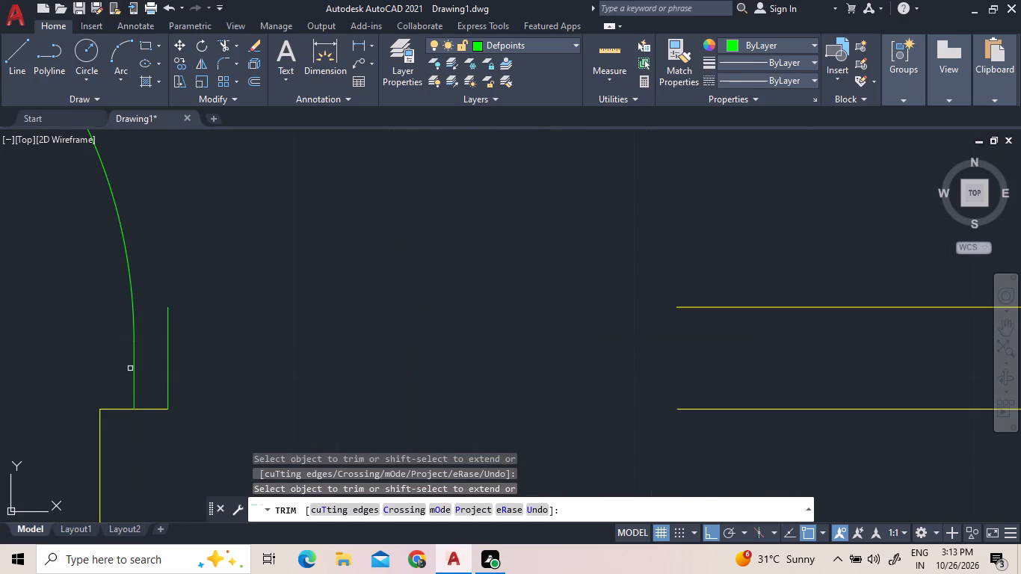
click(144, 410)
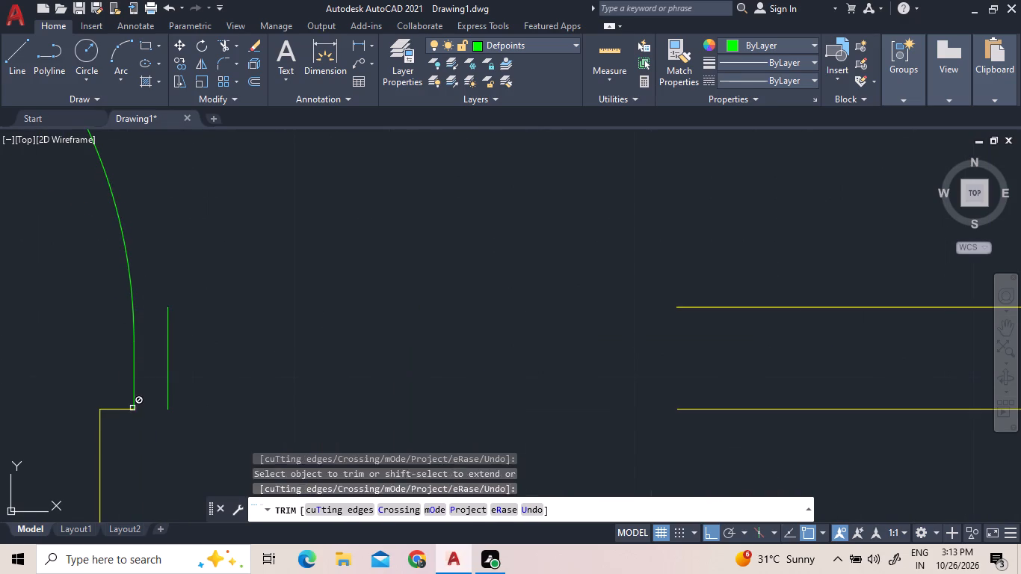
click(119, 414)
click(118, 387)
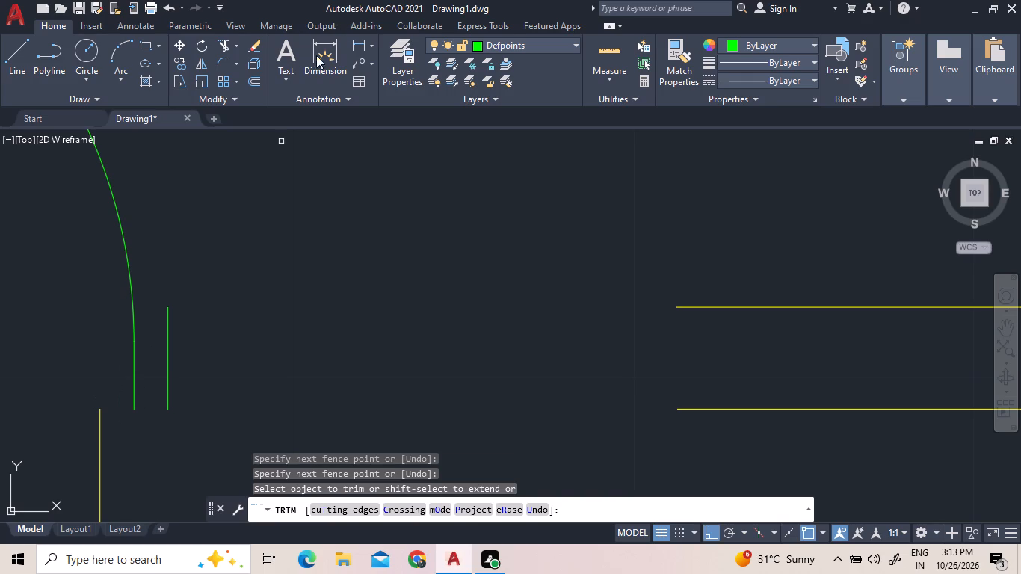
Extend both bottom wall lines between the two doors leftward to the new door's right jamb.
click(236, 44)
click(237, 97)
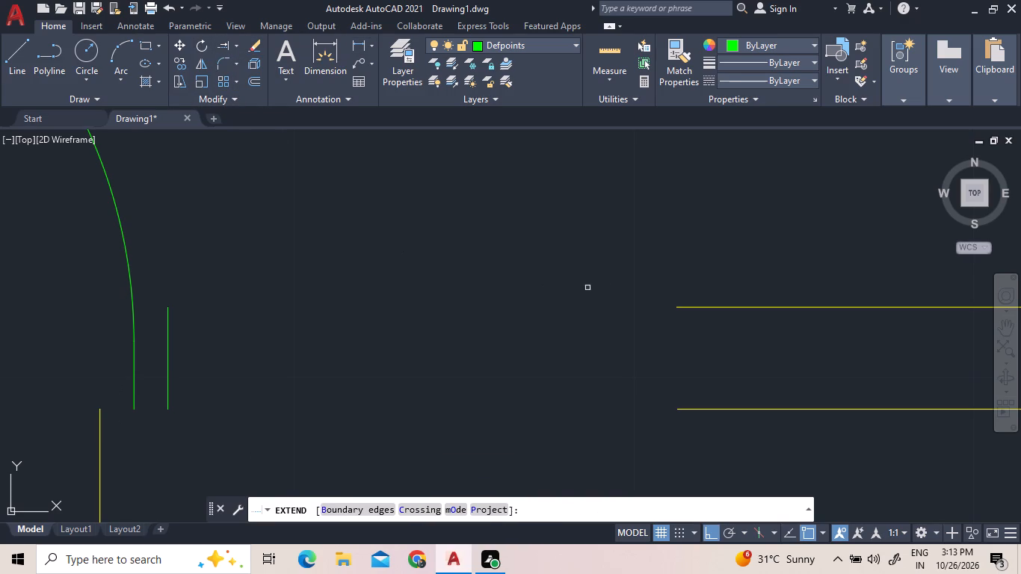
drag(755, 232, 772, 315)
click(760, 470)
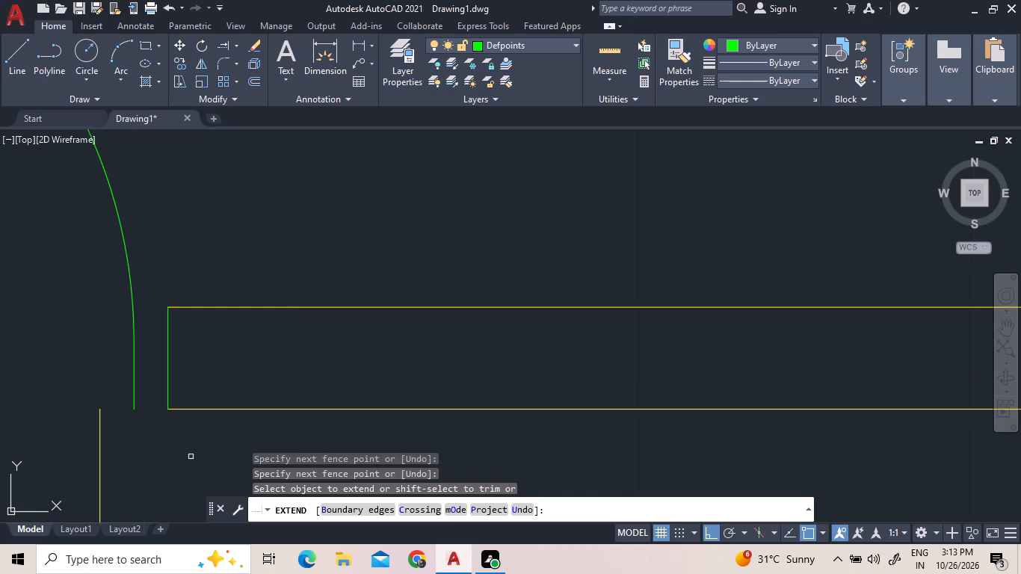
drag(203, 454, 203, 447)
click(188, 226)
Extend the bottom wall's two lines across the new door opening to the upper room's inner and outer left wall lines.
scroll(218, 257, down, 2)
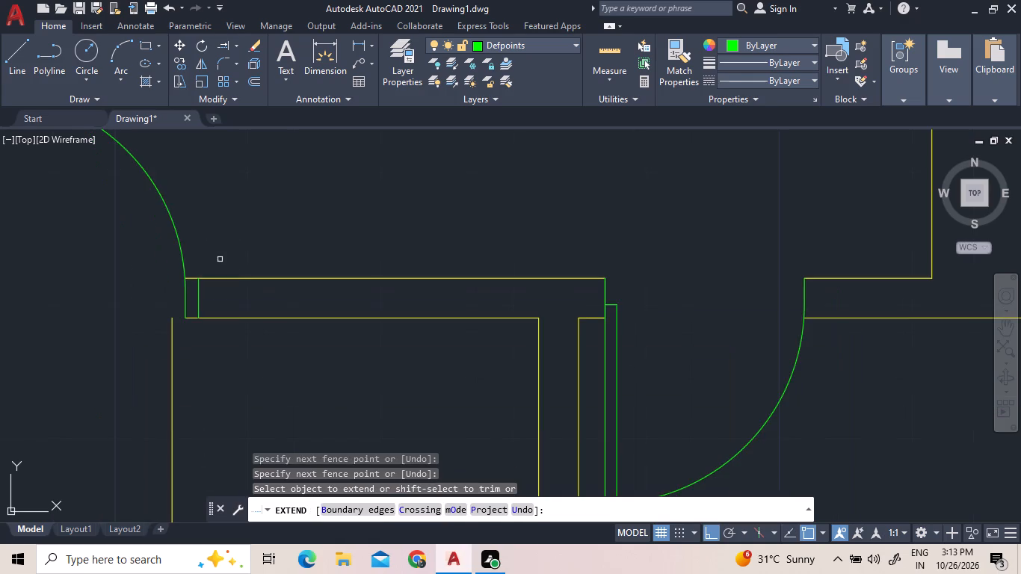
scroll(253, 325, down, 1)
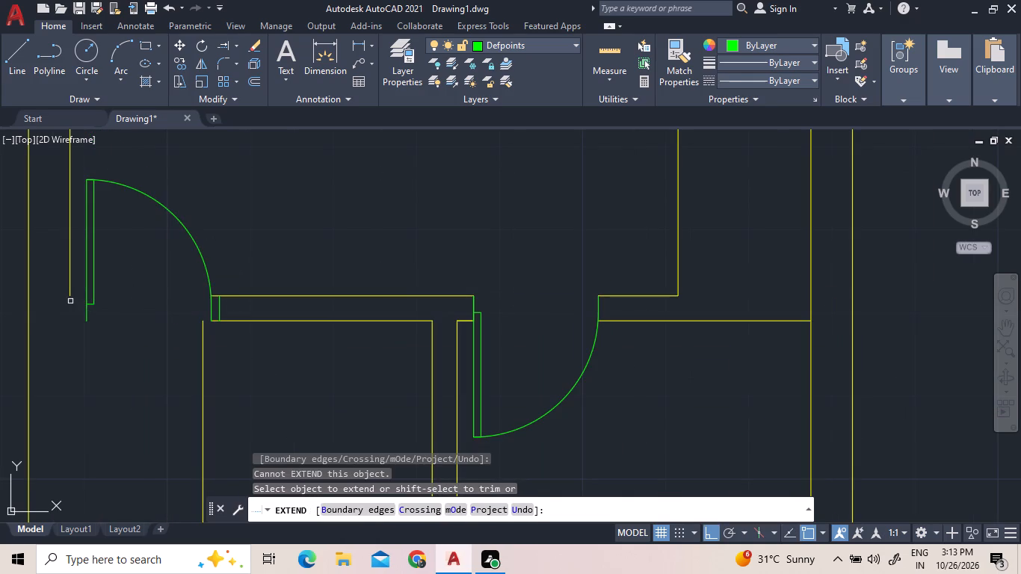
click(247, 335)
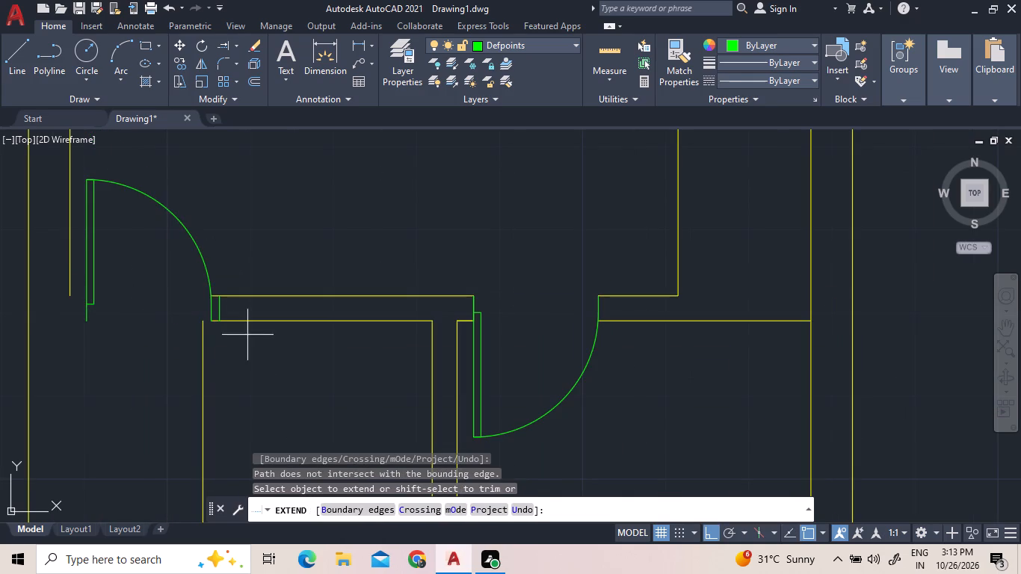
click(225, 239)
drag(241, 395, 247, 353)
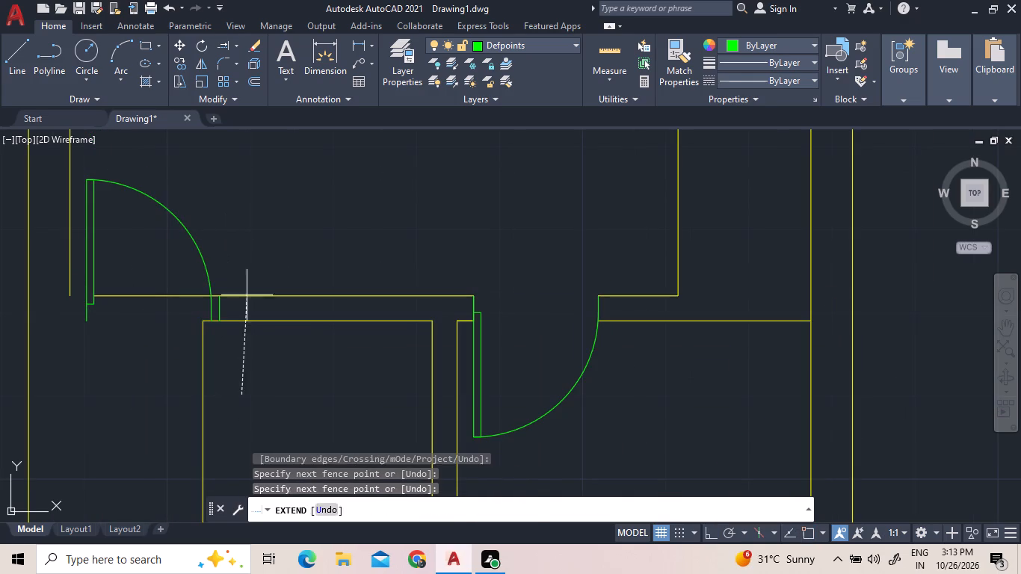
click(212, 205)
drag(145, 386, 170, 338)
click(166, 130)
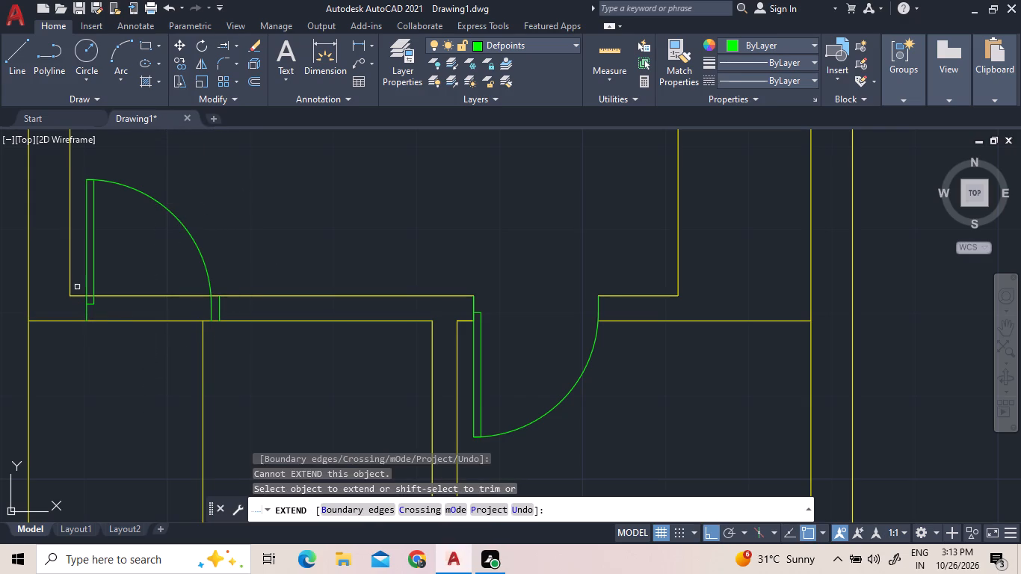
scroll(162, 282, down, 3)
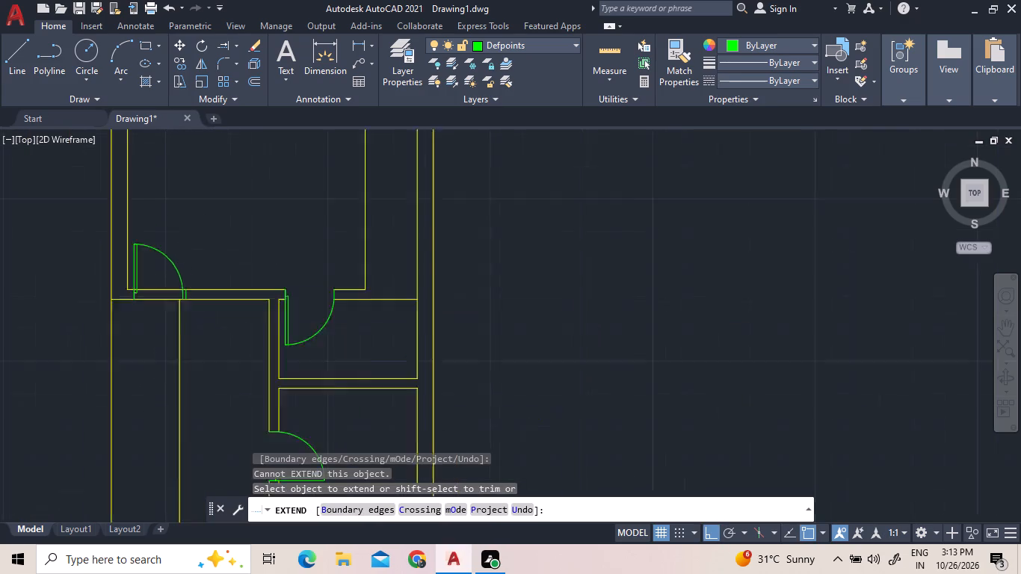
right_click(211, 219)
click(232, 235)
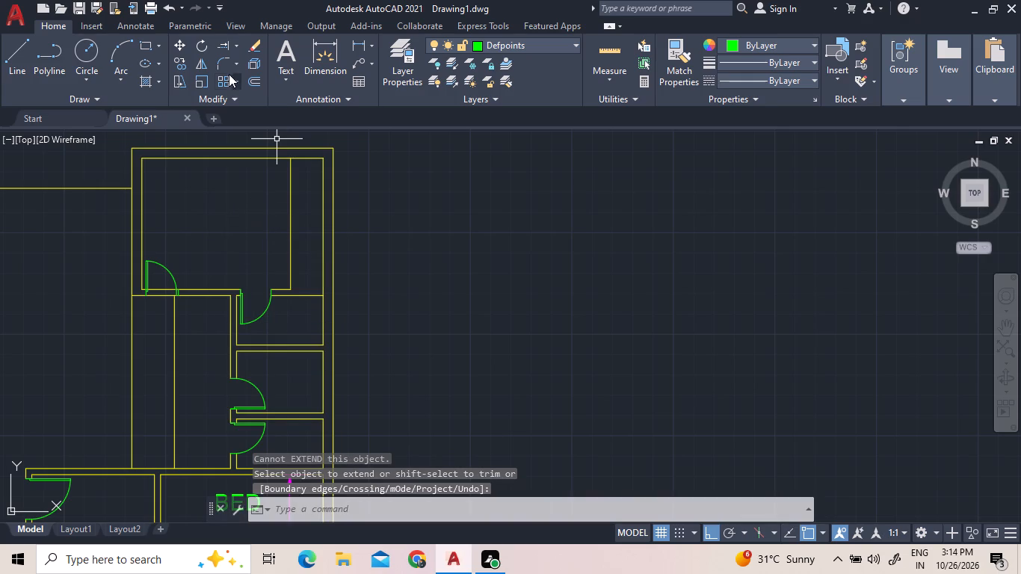
Trim away the two long vertical passage lines below the upper room and the bottom wall lines crossing the new door opening.
click(237, 46)
click(229, 68)
click(173, 313)
click(160, 297)
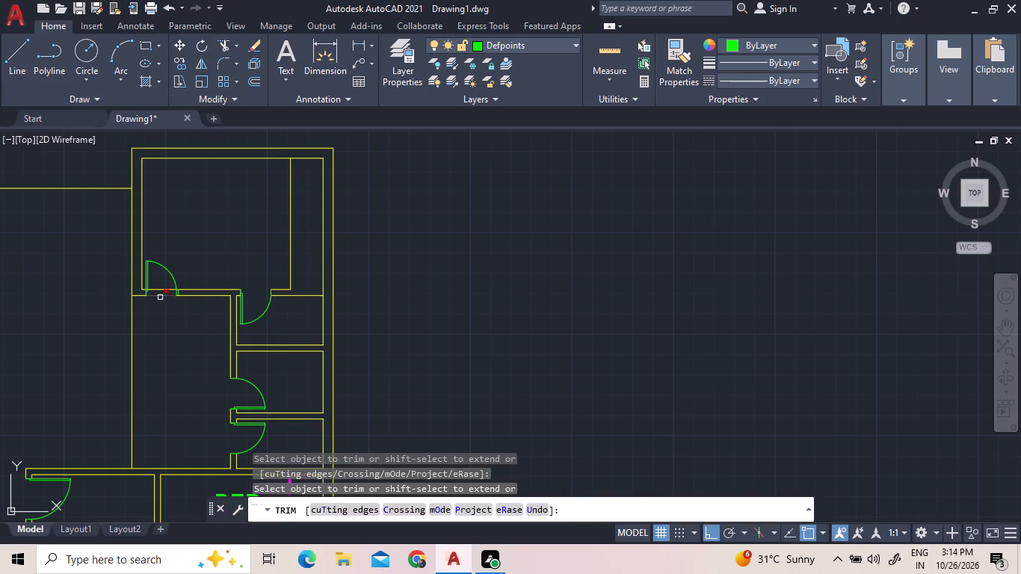
click(159, 288)
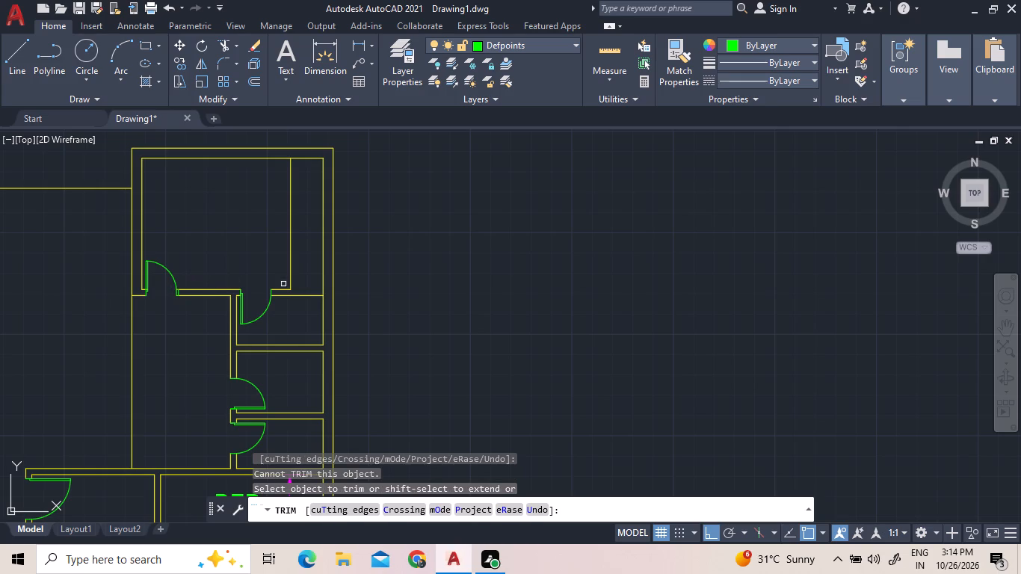
scroll(157, 289, up, 2)
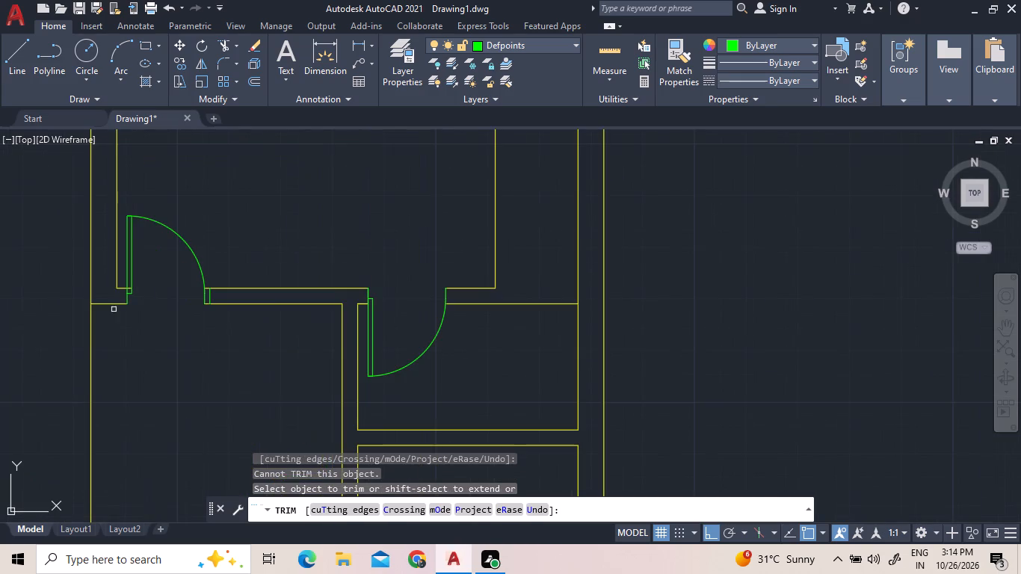
click(91, 328)
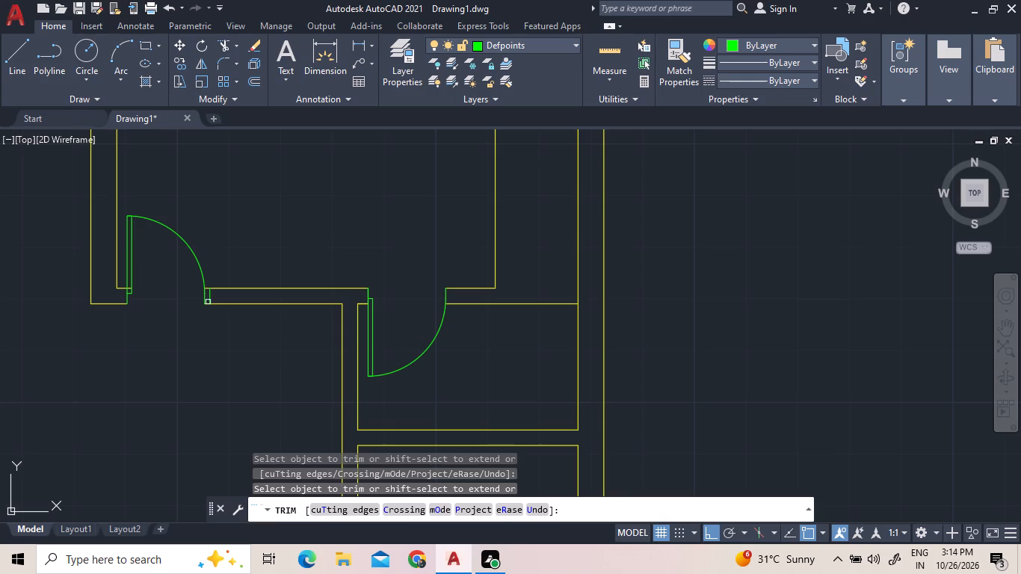
scroll(135, 286, up, 2)
click(120, 288)
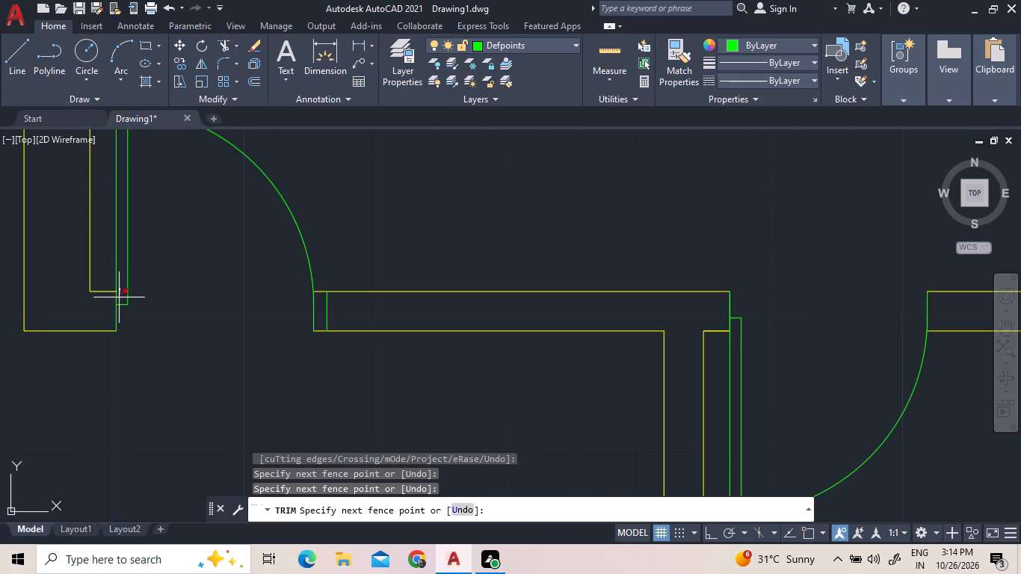
click(119, 297)
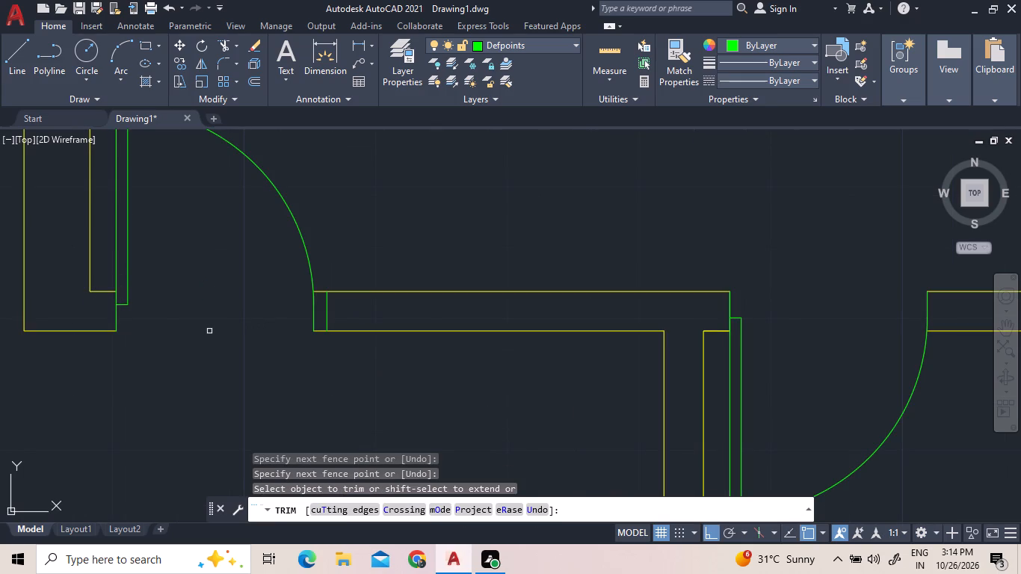
scroll(173, 284, down, 2)
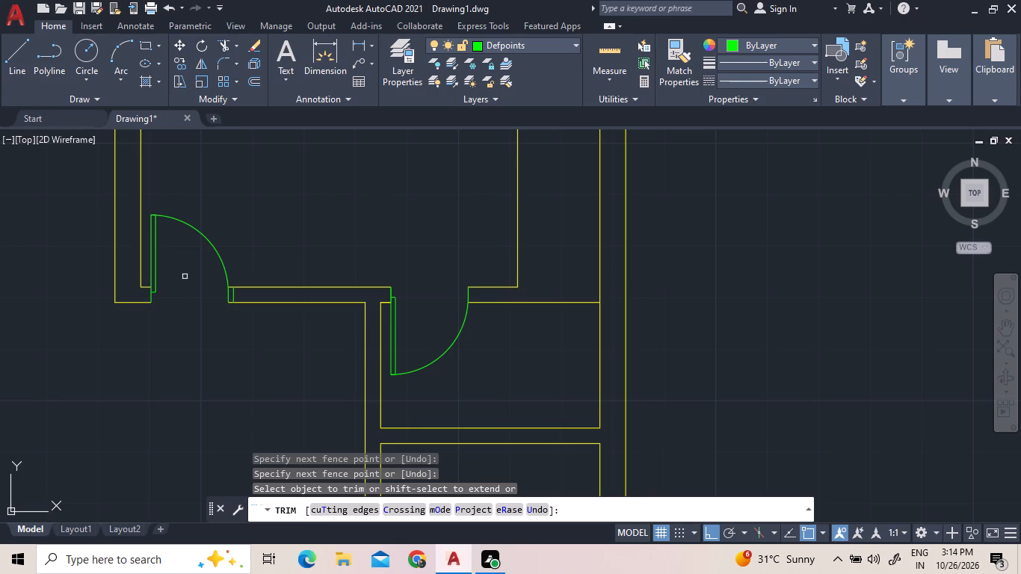
right_click(171, 307)
click(177, 317)
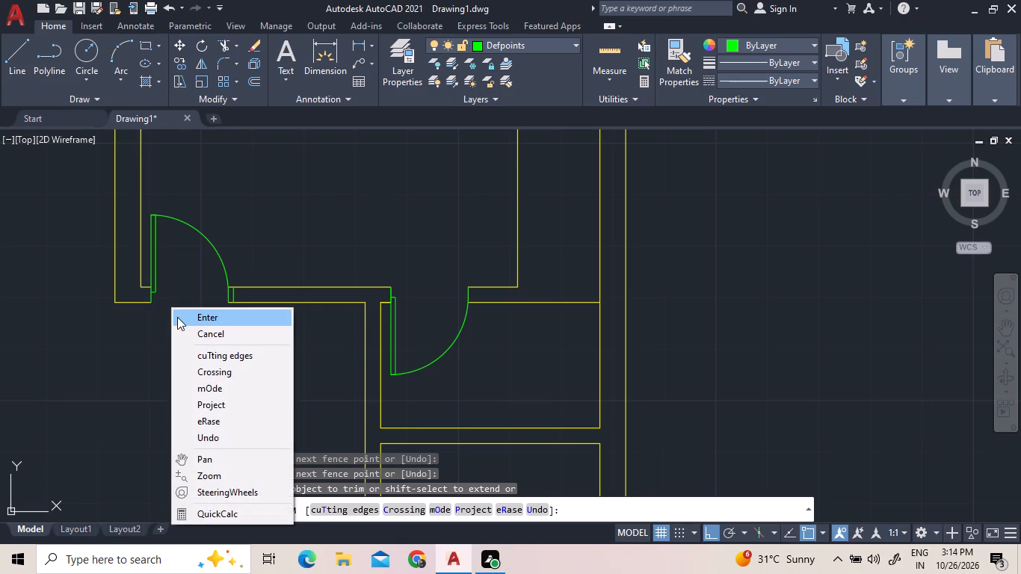
Offset the upper room's inner right partition line 0.15 to the left to form a double-line wall.
scroll(177, 317, down, 2)
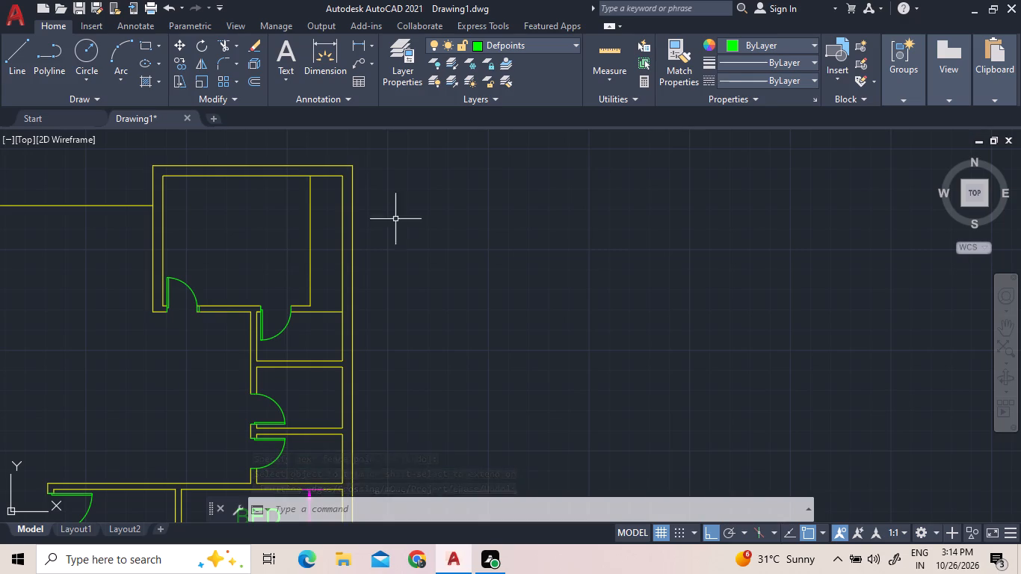
click(254, 79)
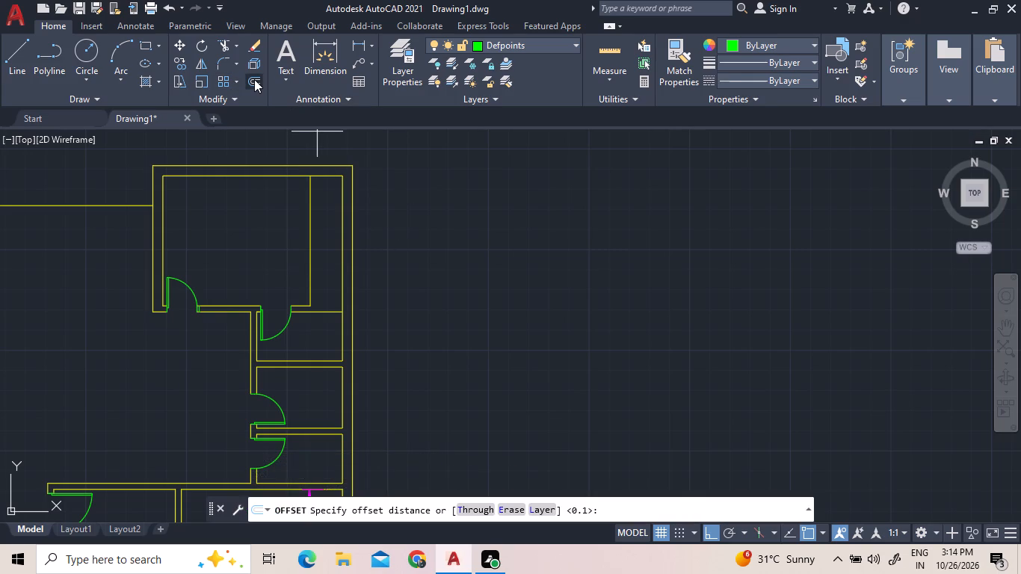
text(0.15)
key(Return)
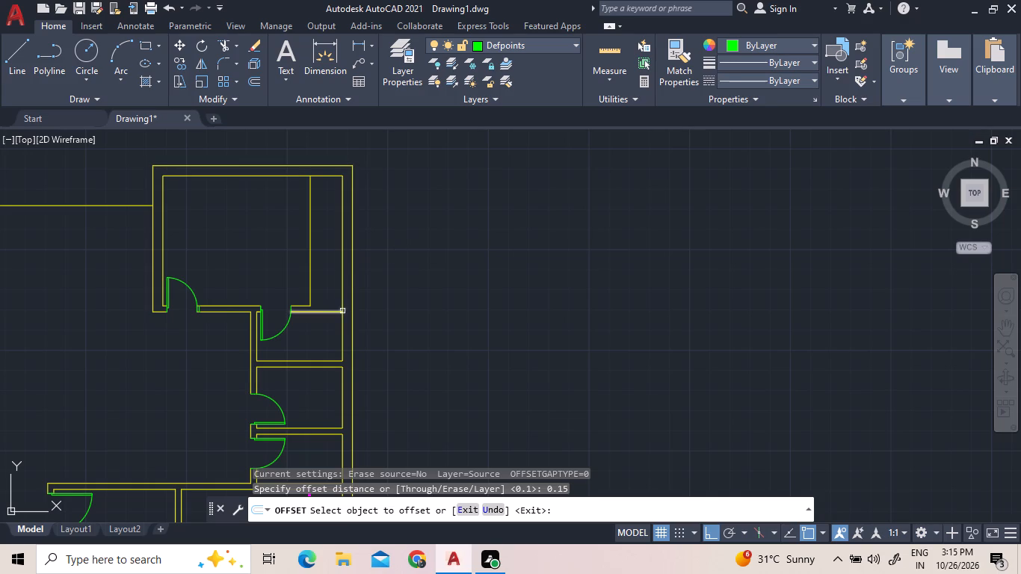
click(310, 283)
click(318, 288)
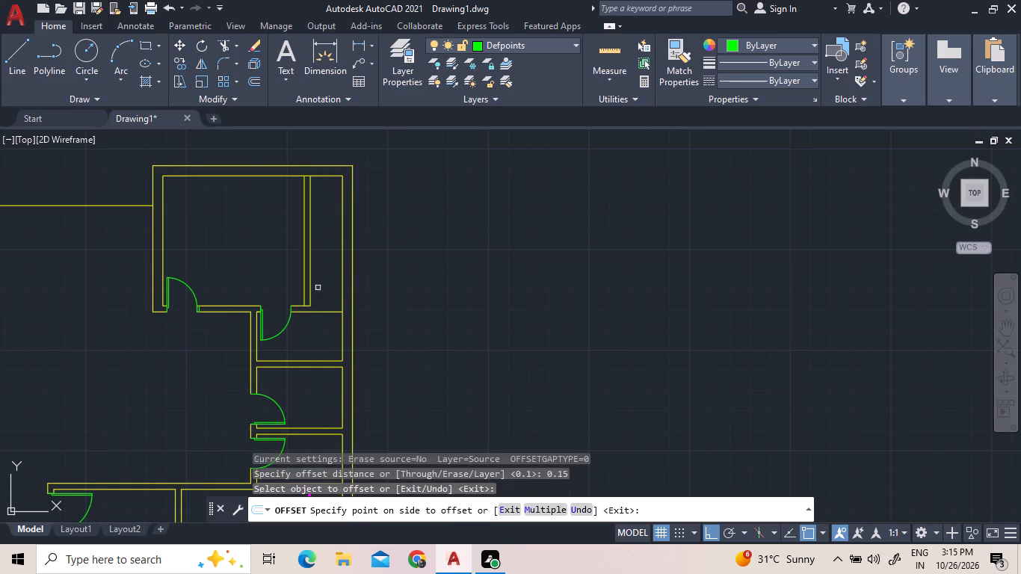
right_click(319, 298)
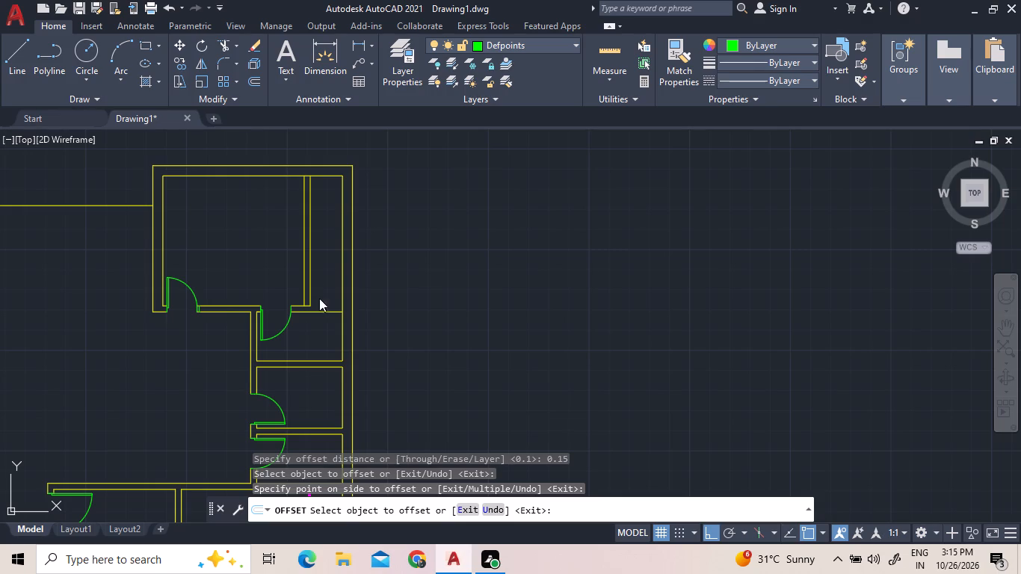
click(326, 301)
Extend the upper line of the wall beside the second door rightward to the inner right wall line.
scroll(324, 306, up, 2)
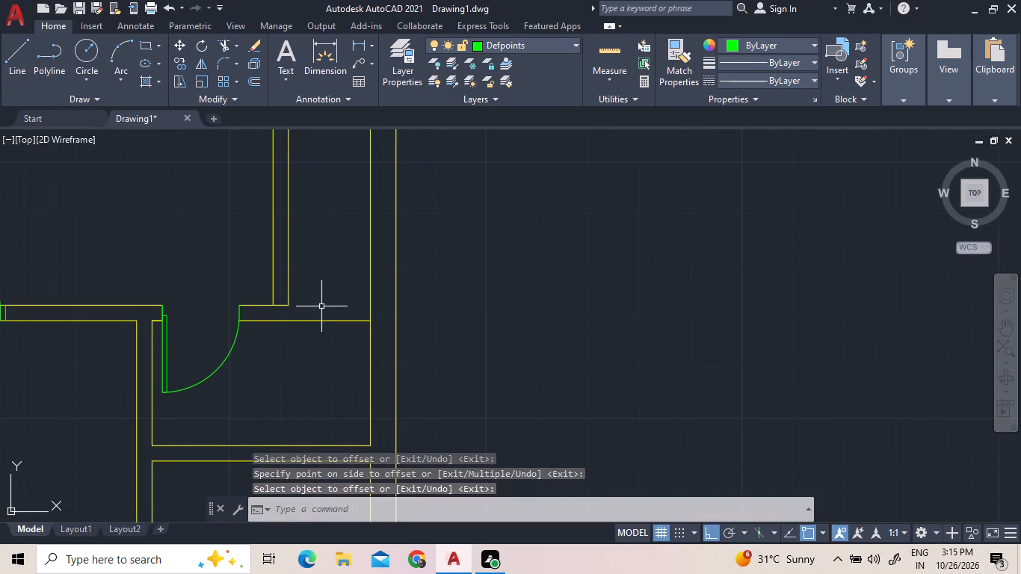
click(237, 46)
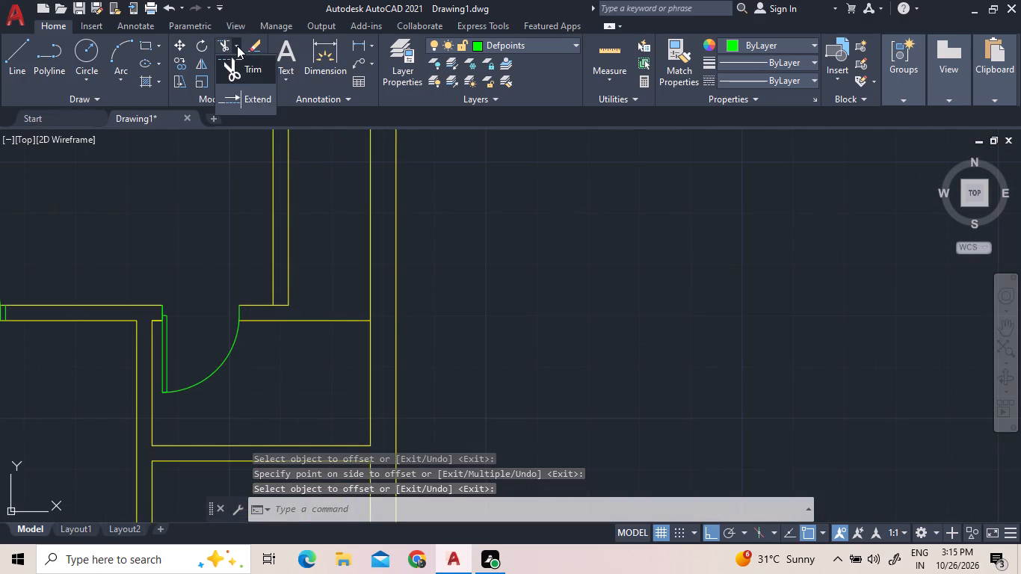
click(235, 92)
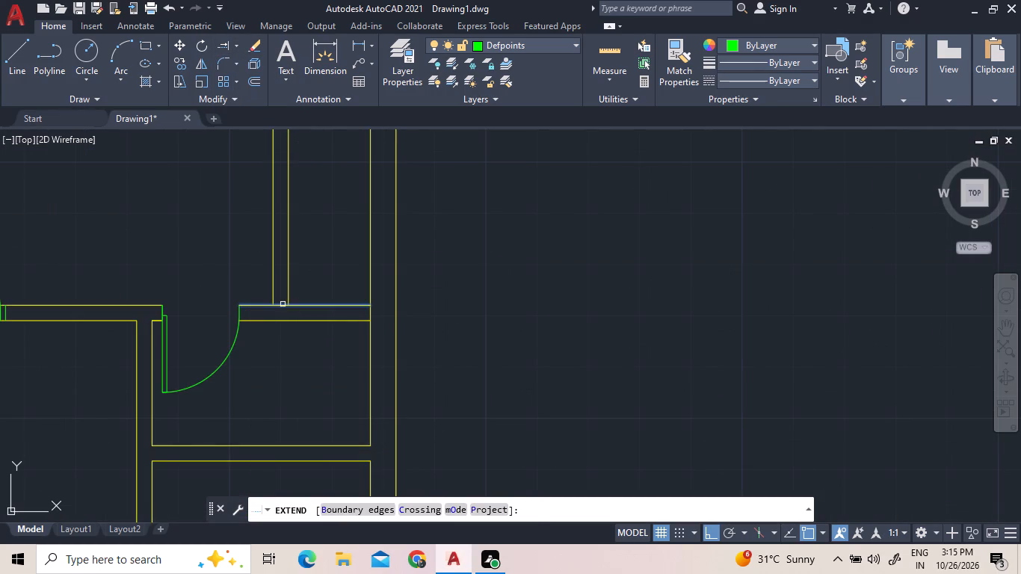
click(283, 304)
right_click(240, 242)
click(265, 255)
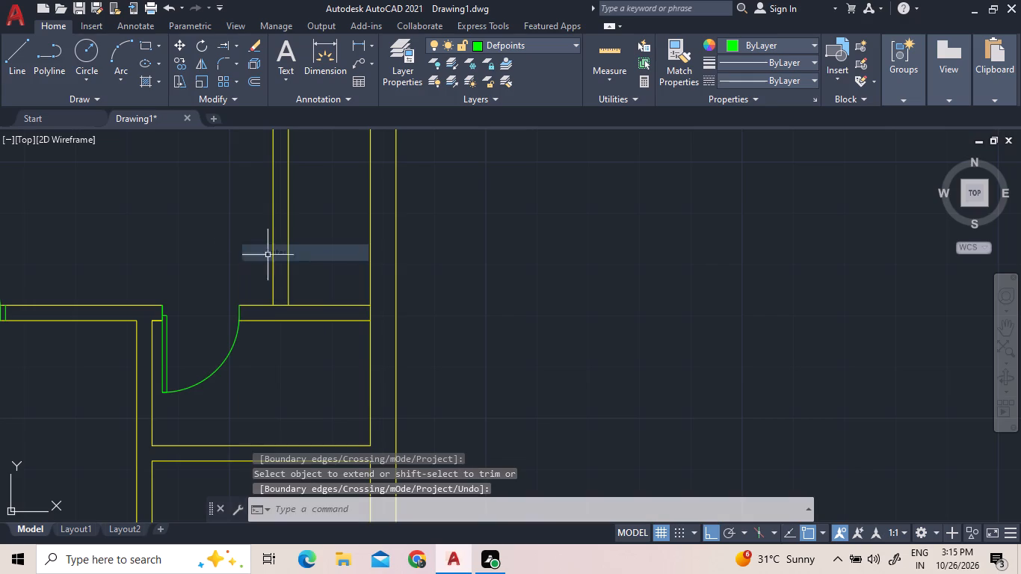
Trim away the wall's upper line segment between the two lines of the upper room's right partition.
click(234, 45)
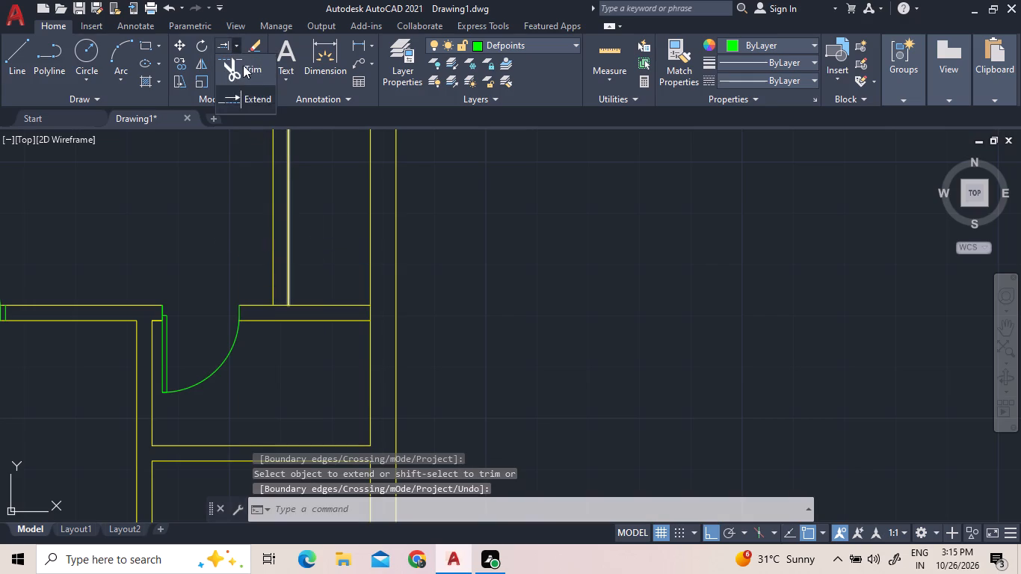
click(242, 60)
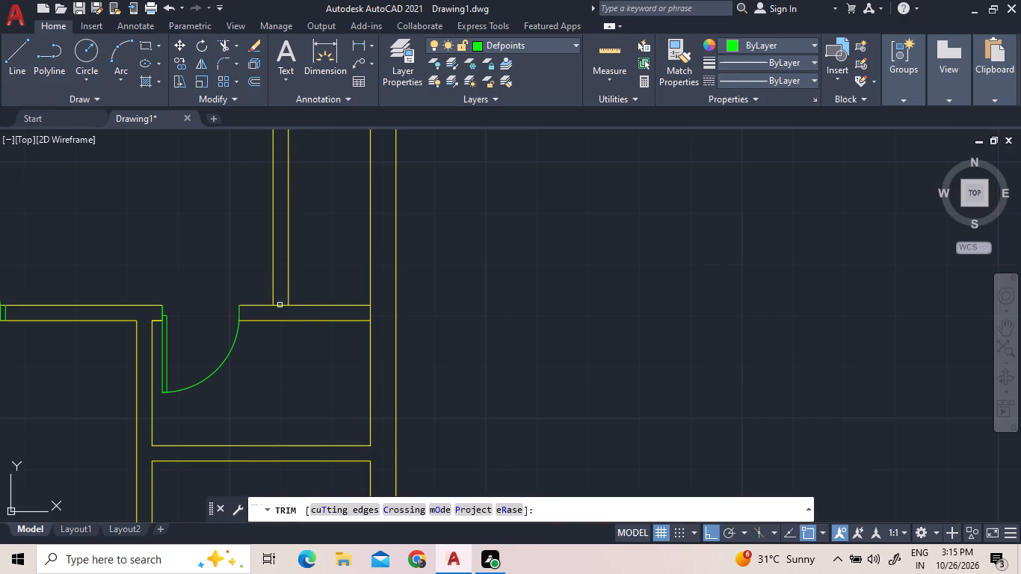
click(280, 303)
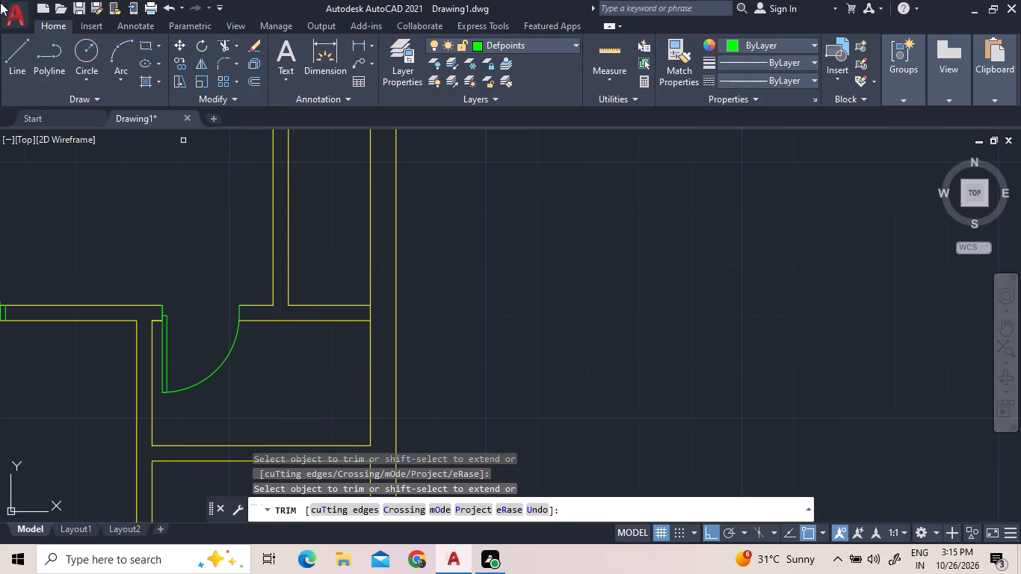
Draw a short horizontal line across the lower end of the right partition, joining its two wall lines.
click(22, 63)
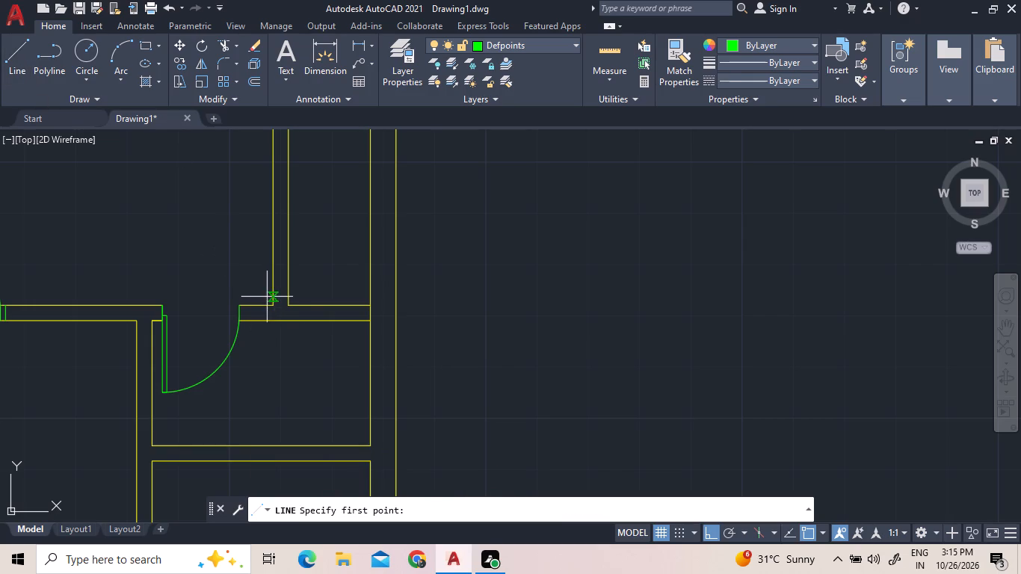
click(280, 309)
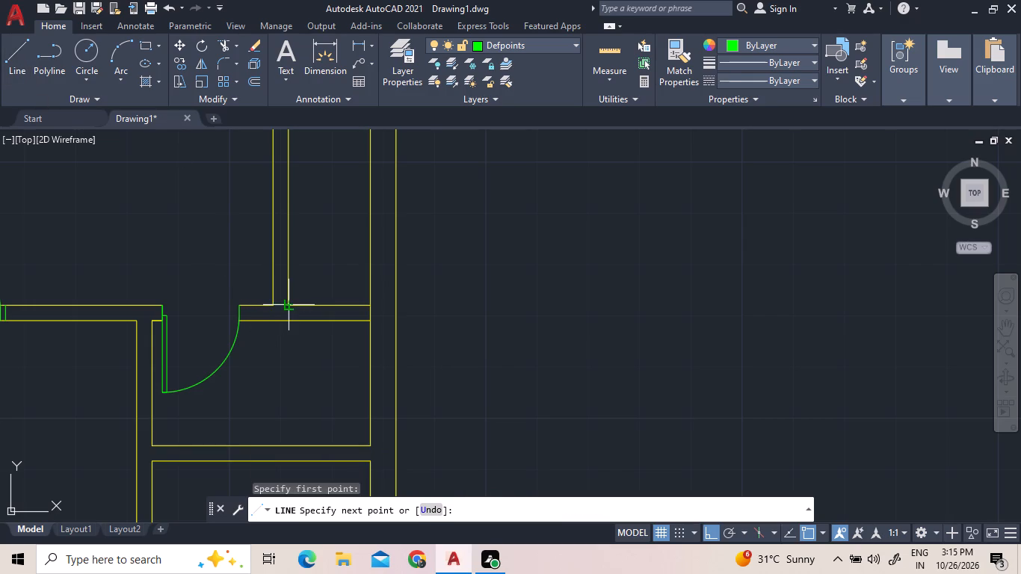
click(286, 304)
right_click(313, 241)
click(326, 249)
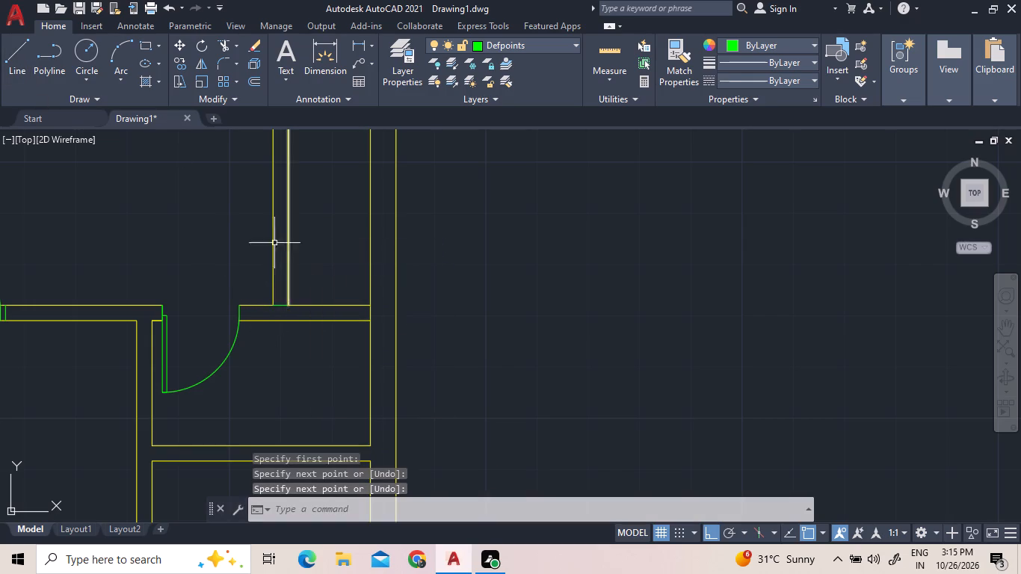
Offset the short closing line at the partition's lower end 0.1 upward to mark the door jamb.
click(256, 78)
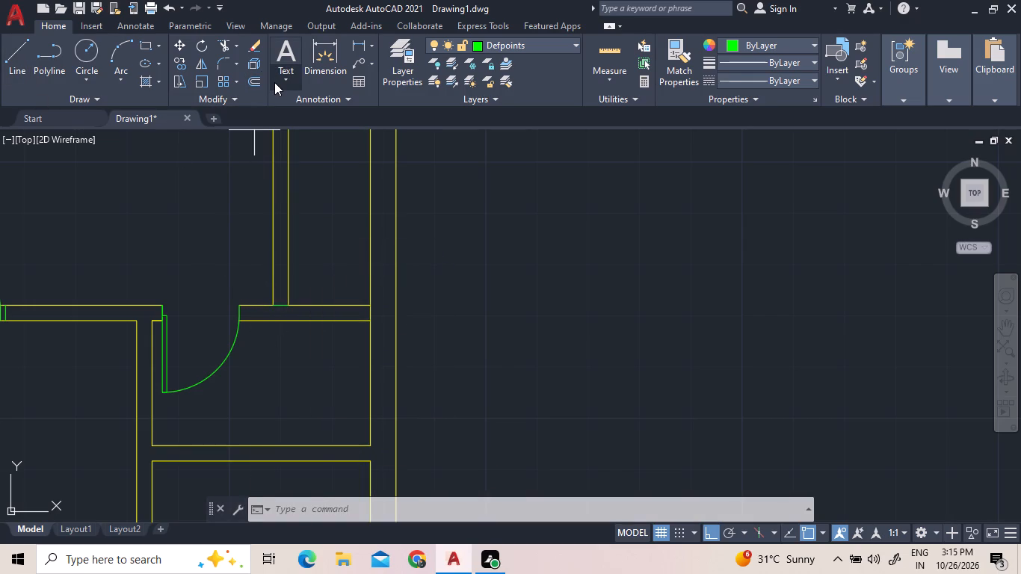
text(0.1)
key(Return)
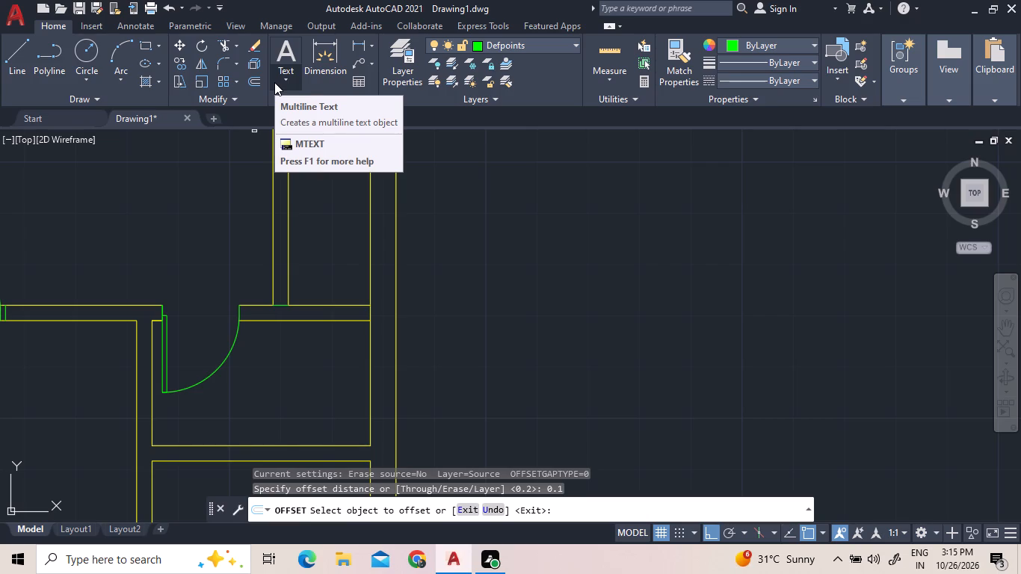
click(279, 306)
click(279, 287)
right_click(217, 199)
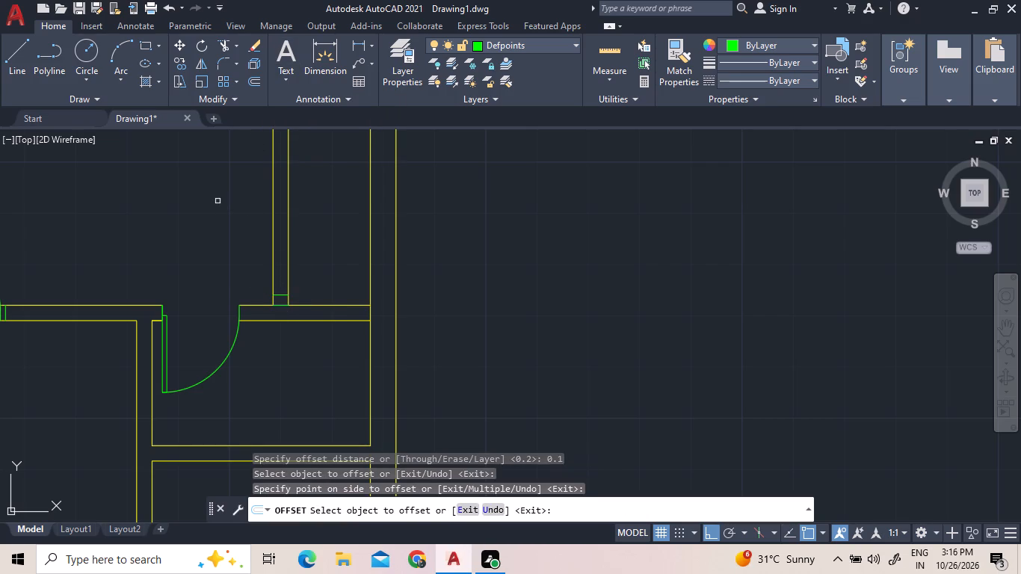
click(247, 207)
Open the tool palettes with the architectural sample blocks.
right_click(247, 207)
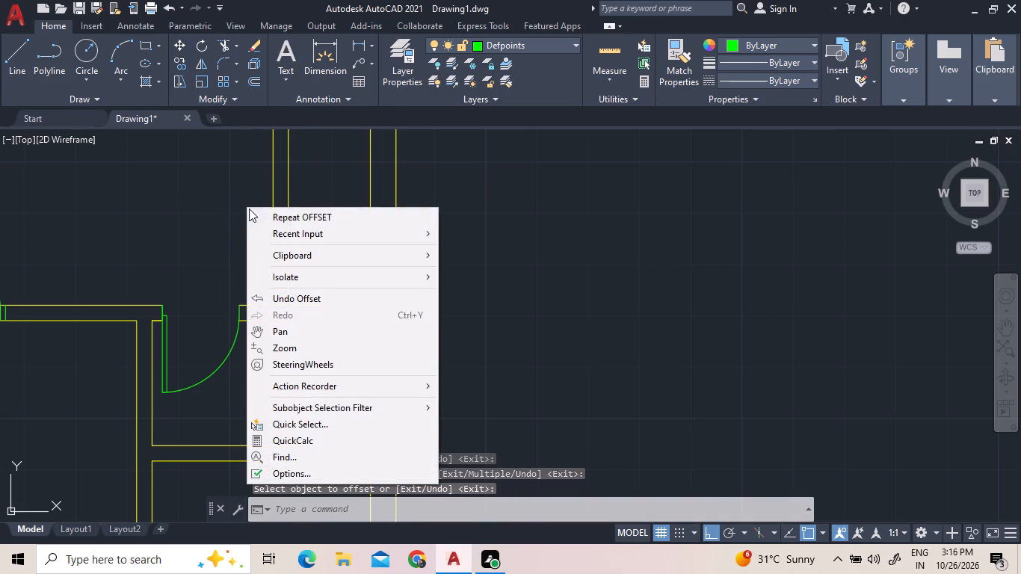
click(290, 236)
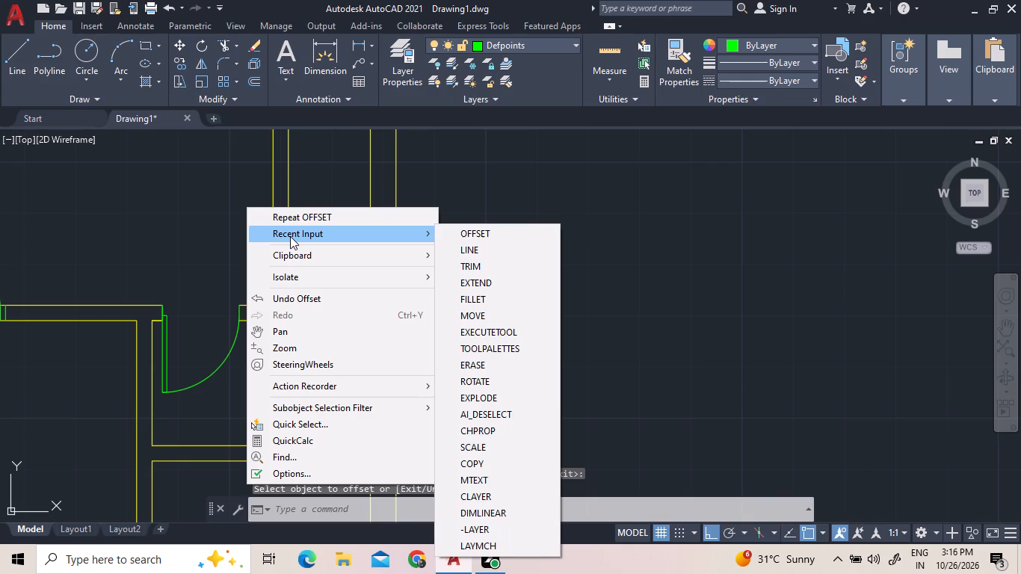
click(493, 345)
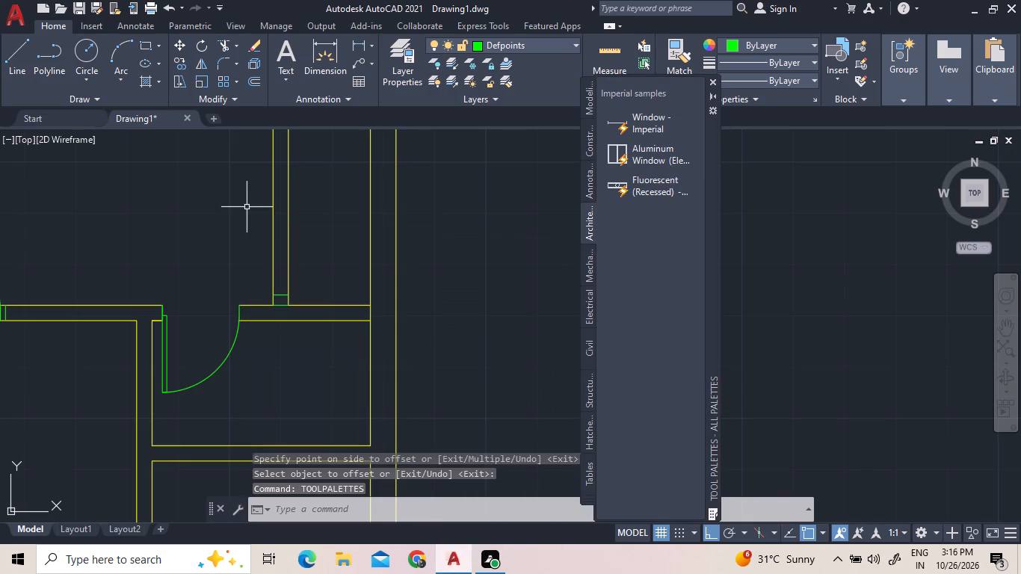
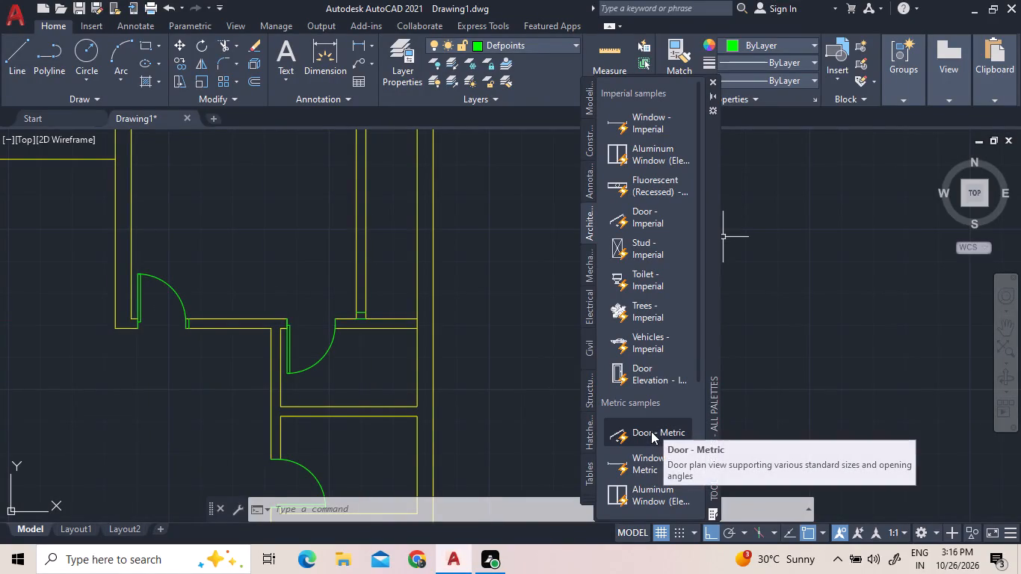
Insert a metric door block outside the building's east wall and set its opening angle to 90°.
drag(650, 430, 460, 268)
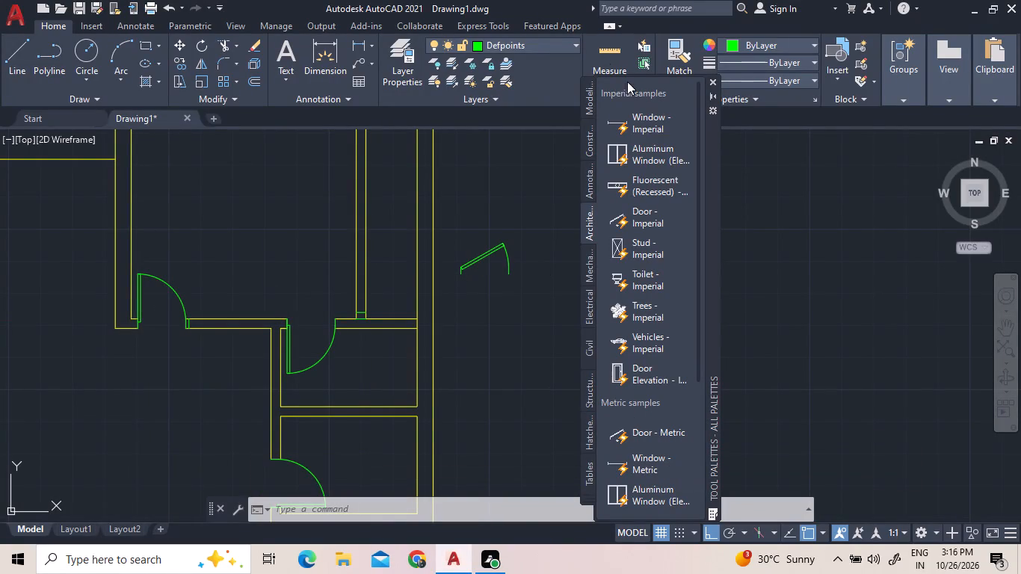
click(714, 81)
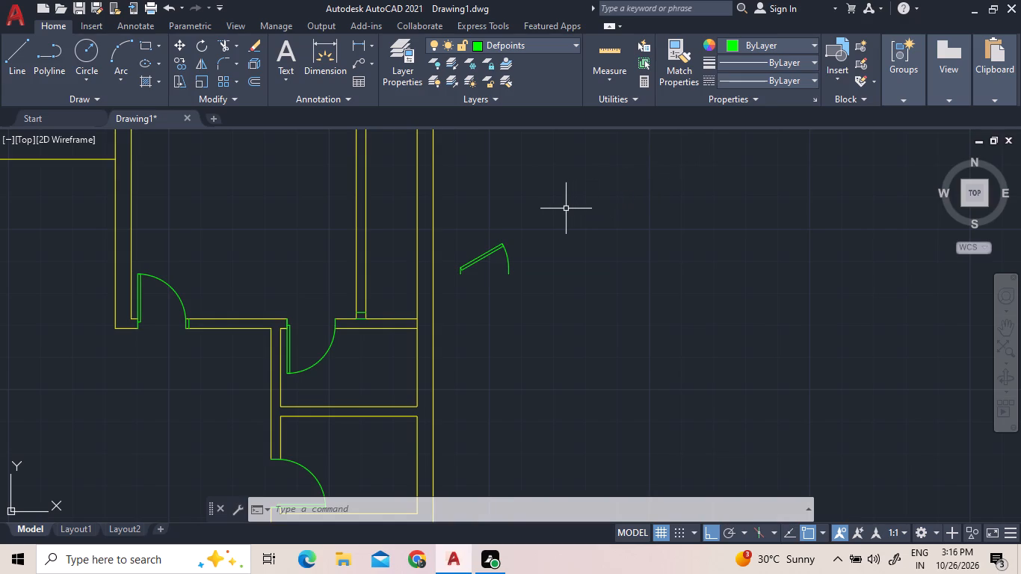
click(491, 255)
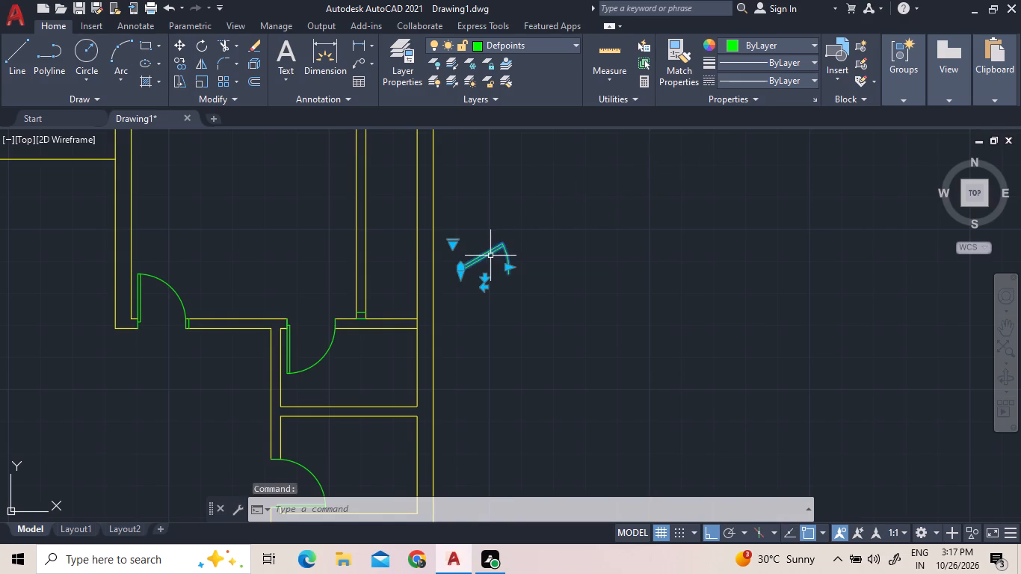
click(455, 243)
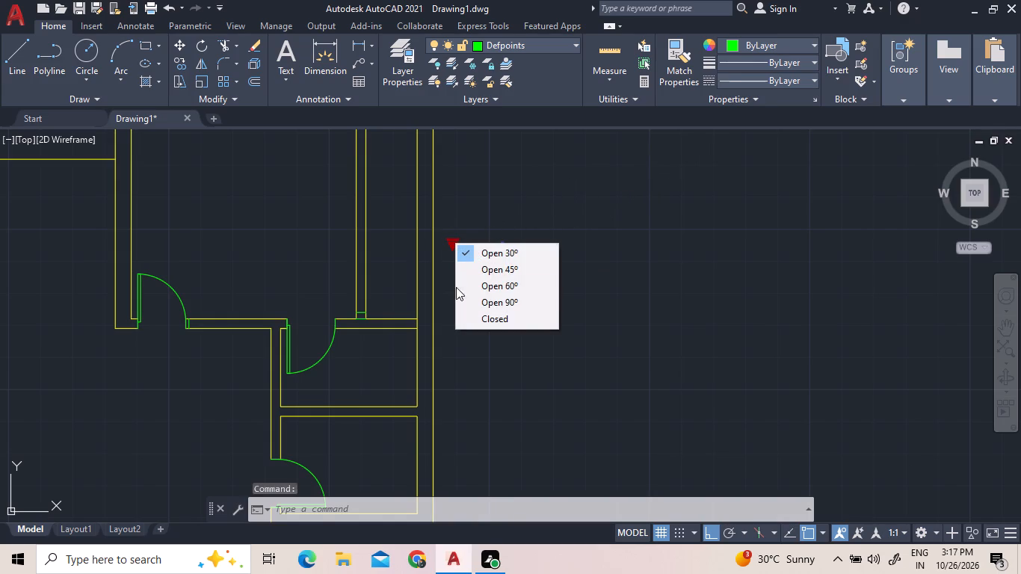
click(462, 298)
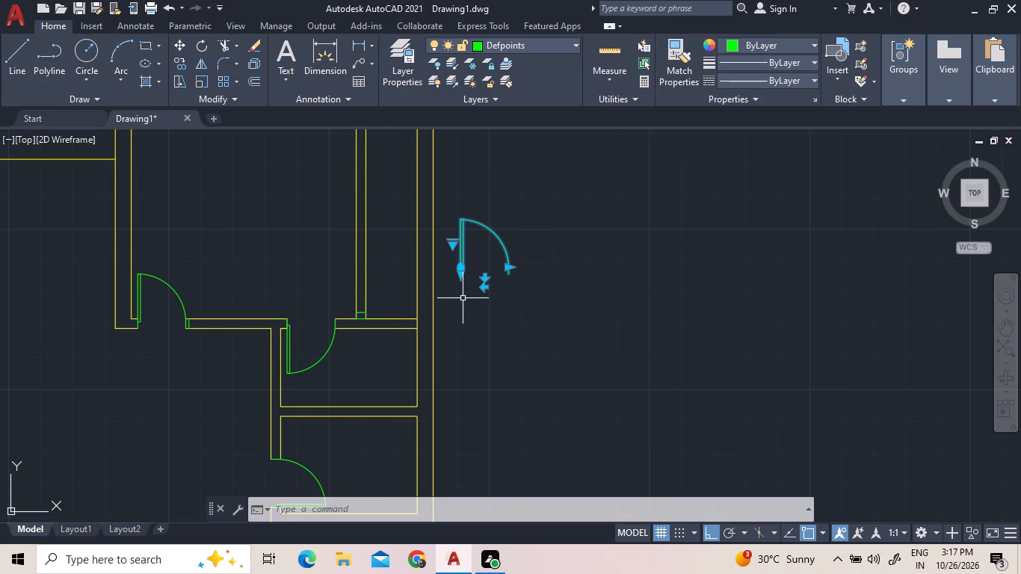
Rotate the new door 270° about the lower end of its hinge side.
right_click(484, 256)
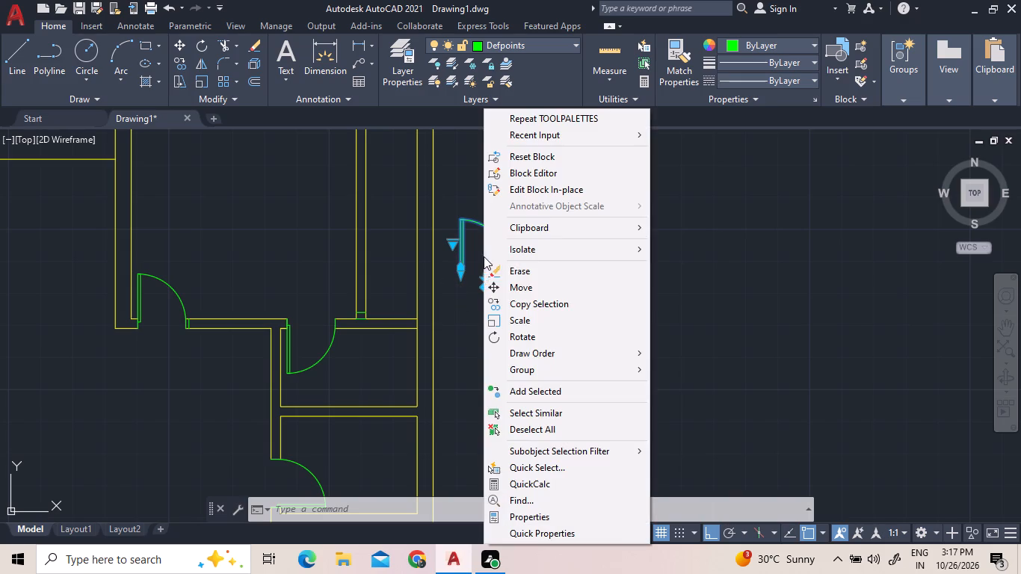
click(497, 334)
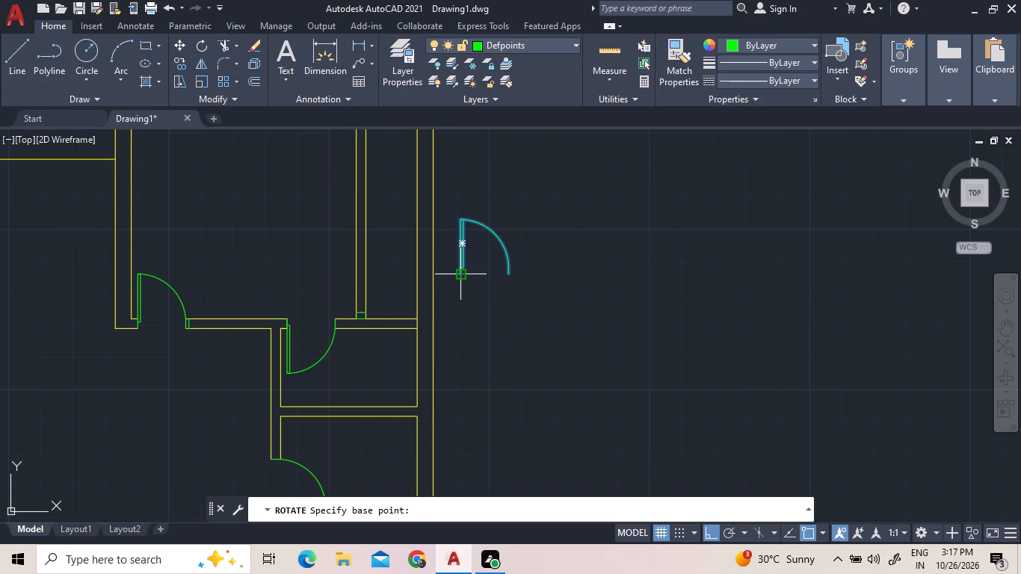
click(457, 277)
click(468, 315)
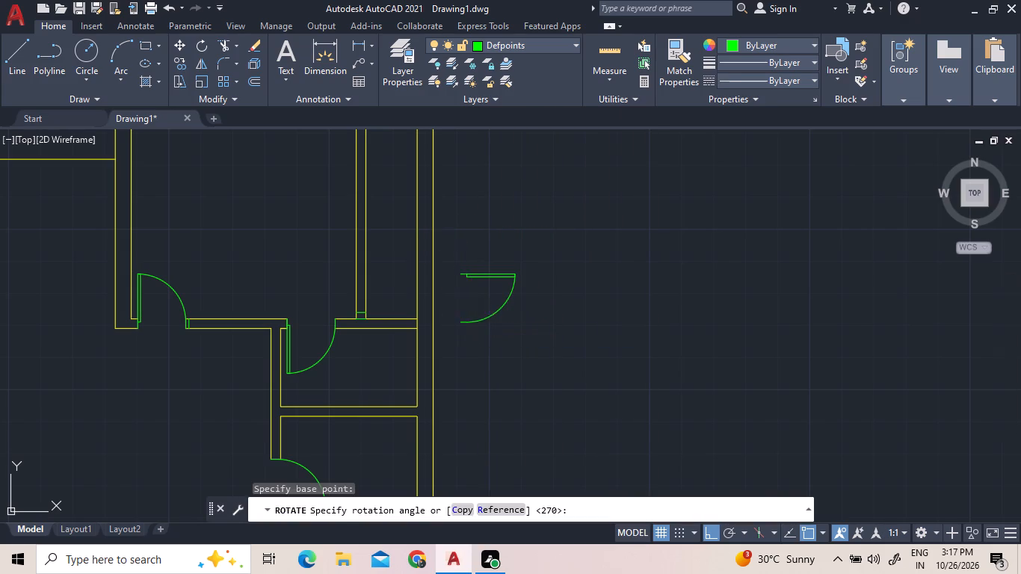
Flip the rotated door so its leaf lies along the lower side and it swings upward.
click(478, 271)
click(478, 281)
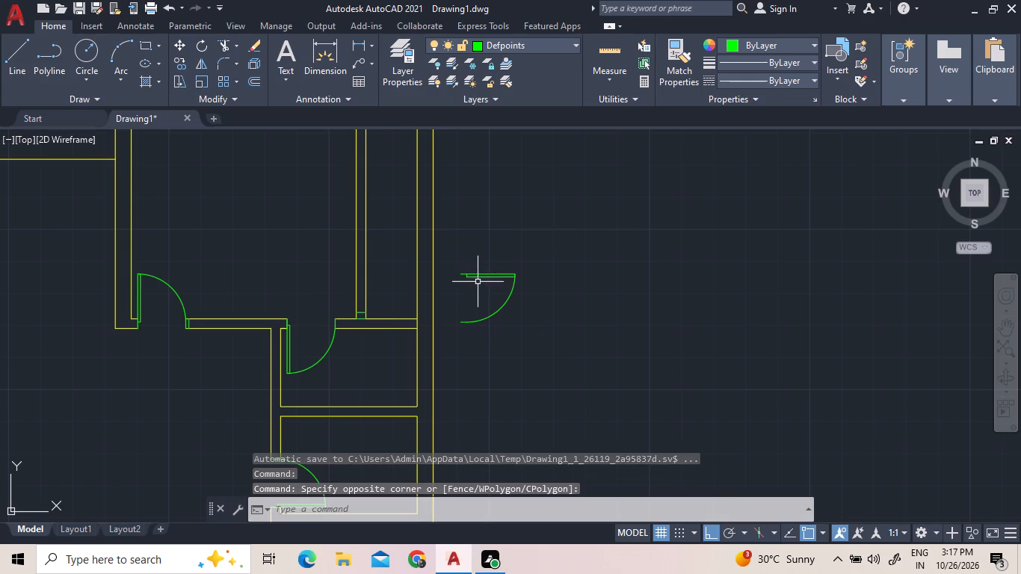
click(469, 272)
click(446, 294)
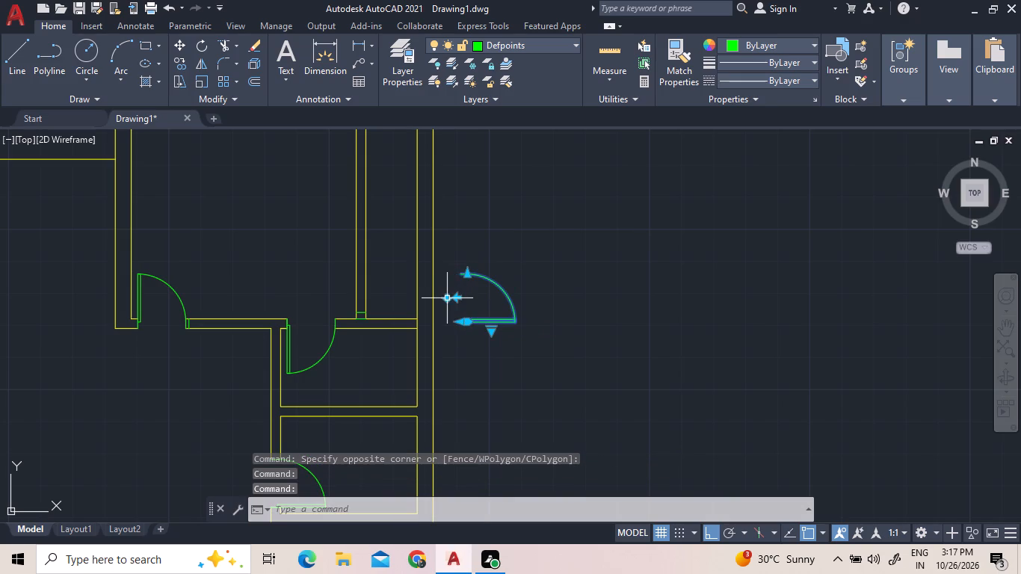
Move the door by its lower hinge corner onto the short jamb line in the vertical partition, just above the wall junction.
right_click(451, 317)
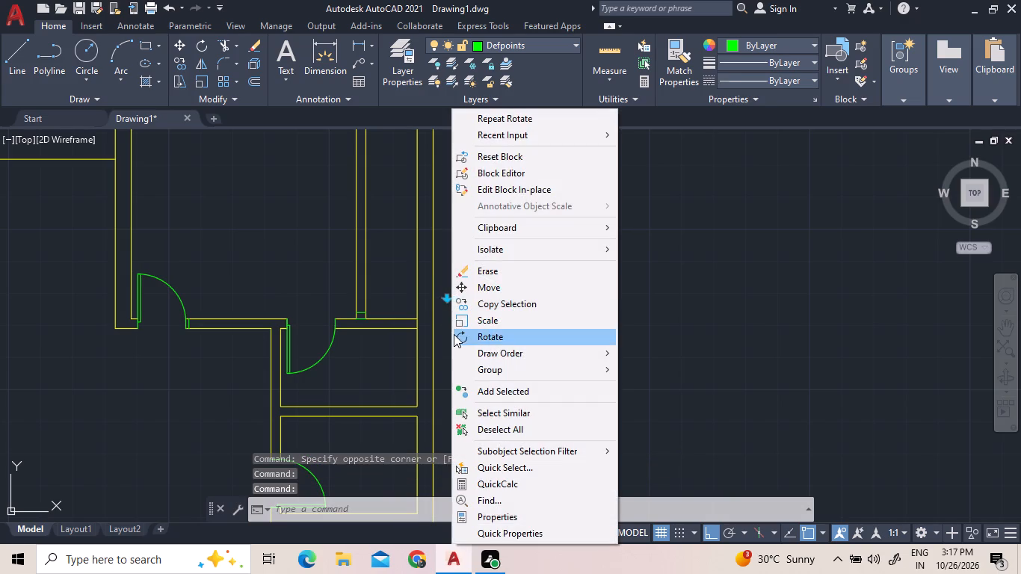
click(463, 288)
click(461, 327)
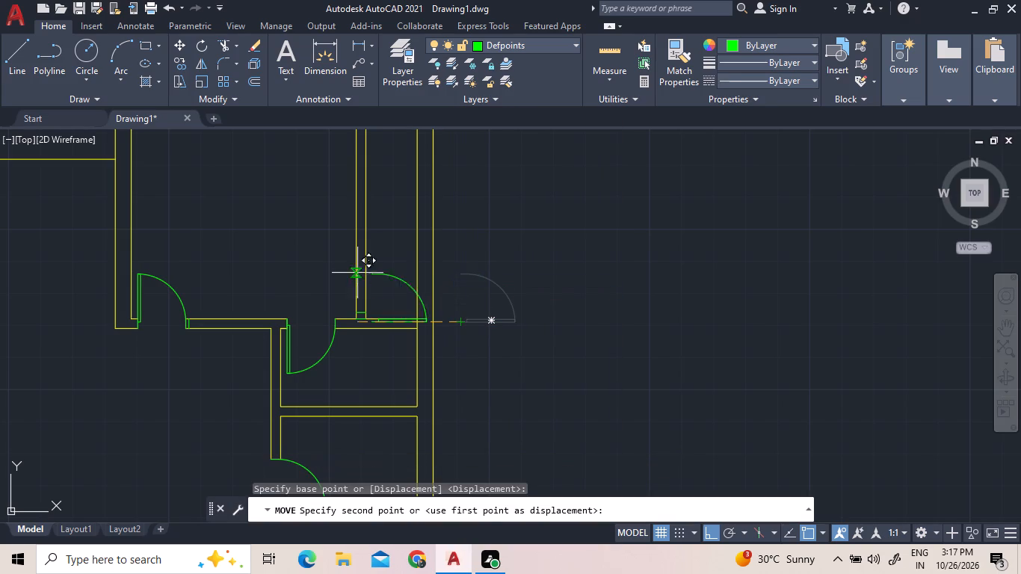
scroll(373, 309, up, 4)
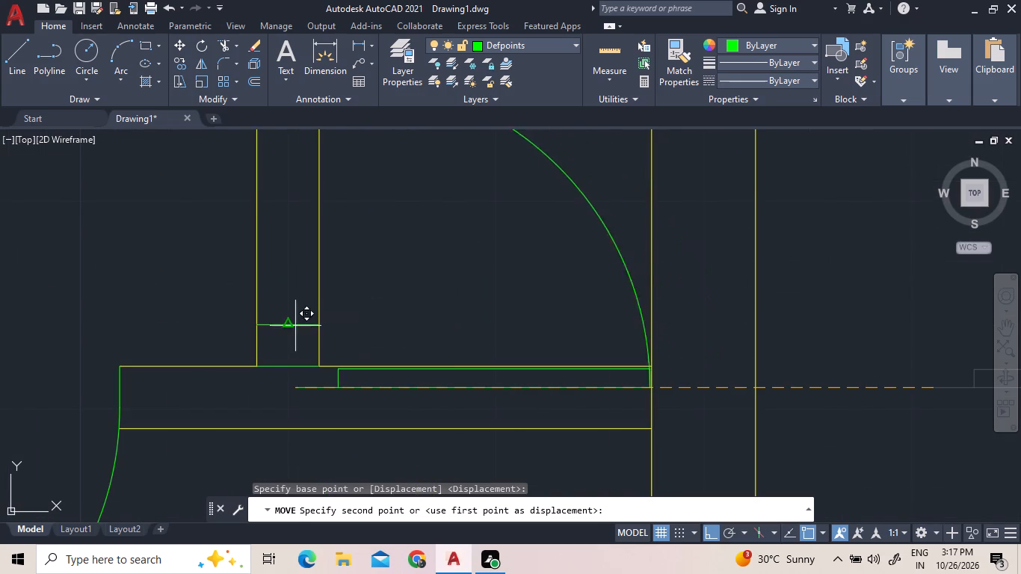
click(262, 324)
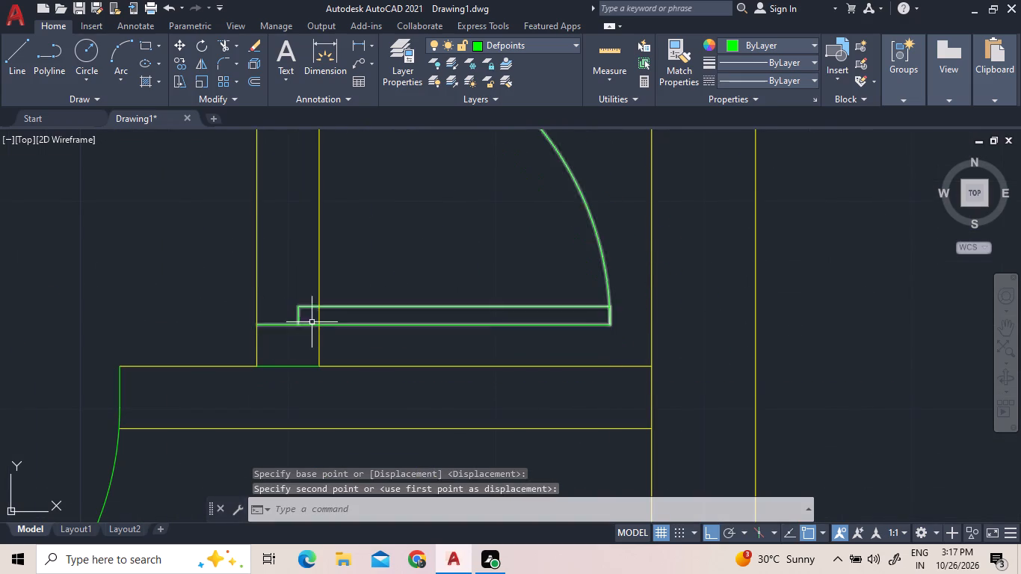
Trim the two partition wall lines across the new door opening and the short line closing the partition's base.
scroll(323, 341, down, 2)
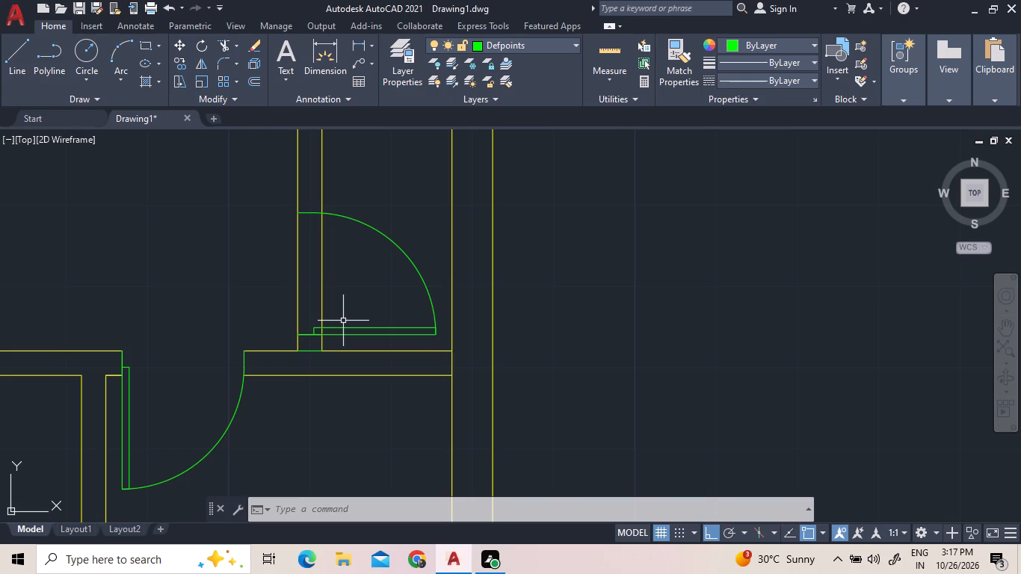
click(218, 48)
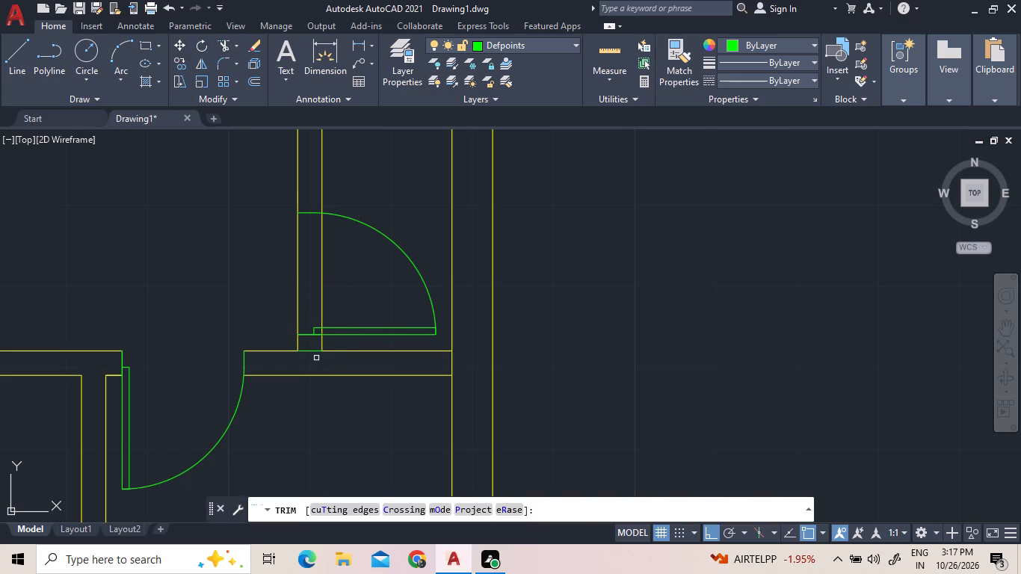
click(316, 353)
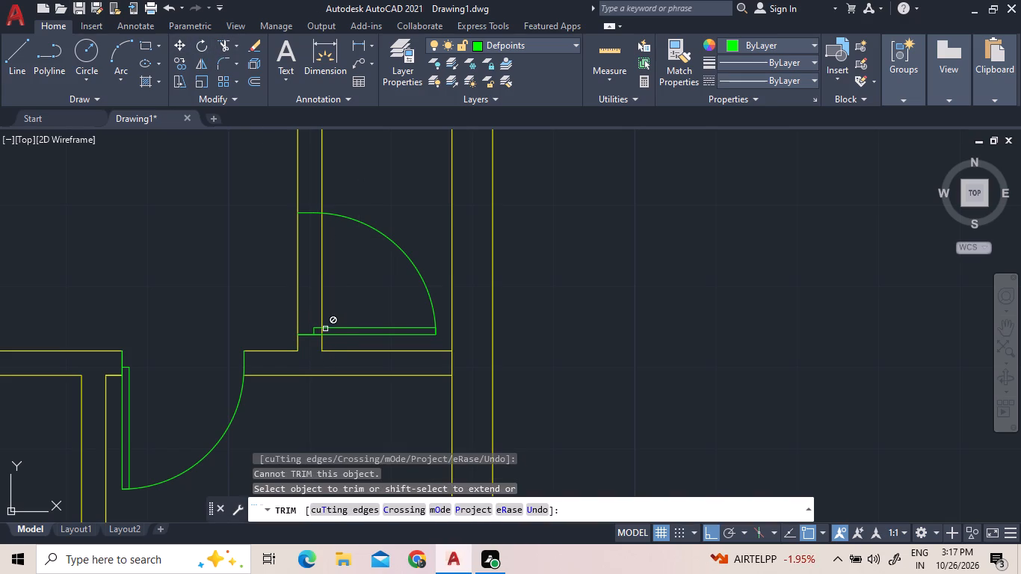
click(320, 333)
click(332, 308)
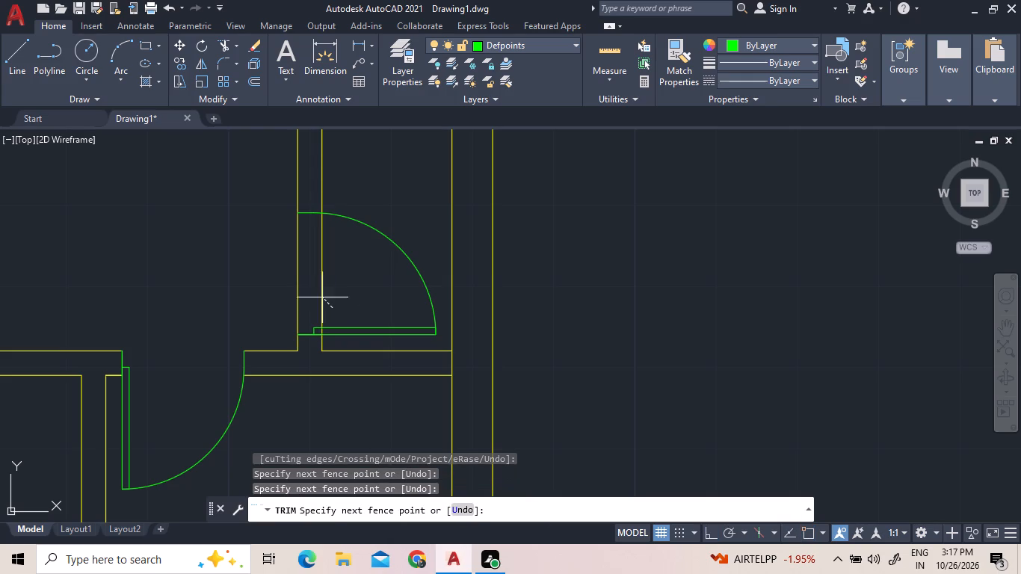
click(295, 281)
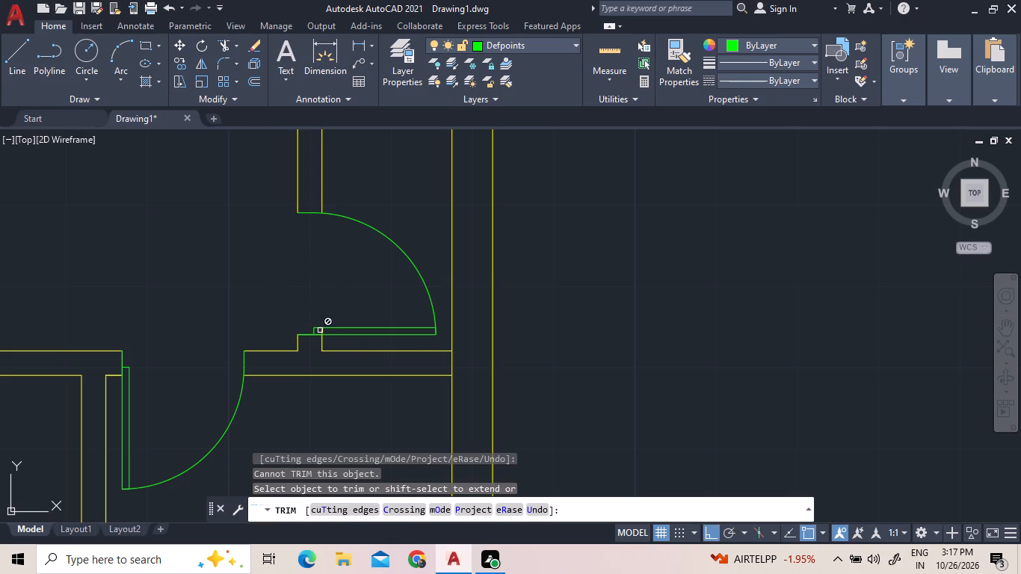
click(321, 330)
scroll(217, 303, down, 2)
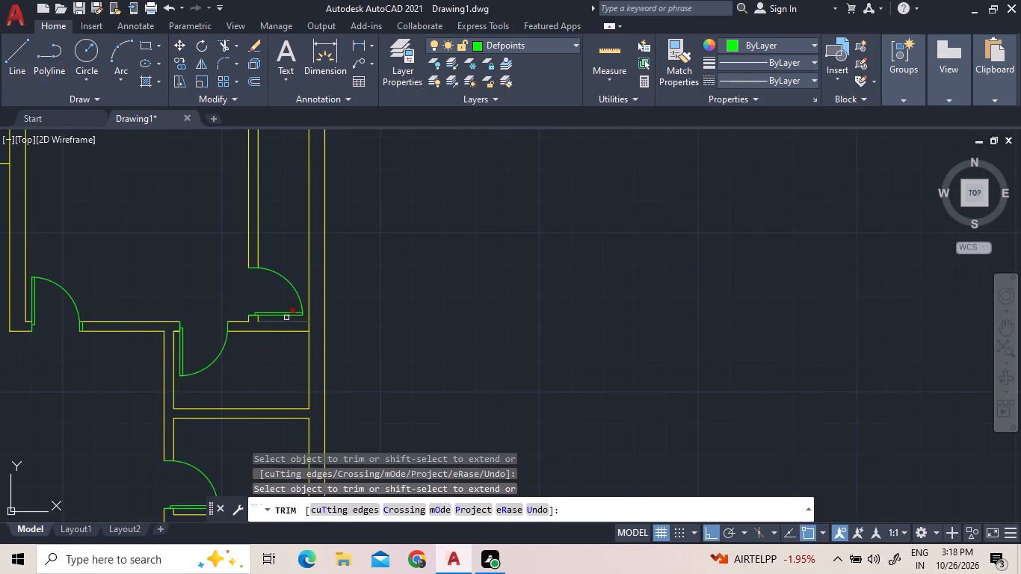
right_click(167, 271)
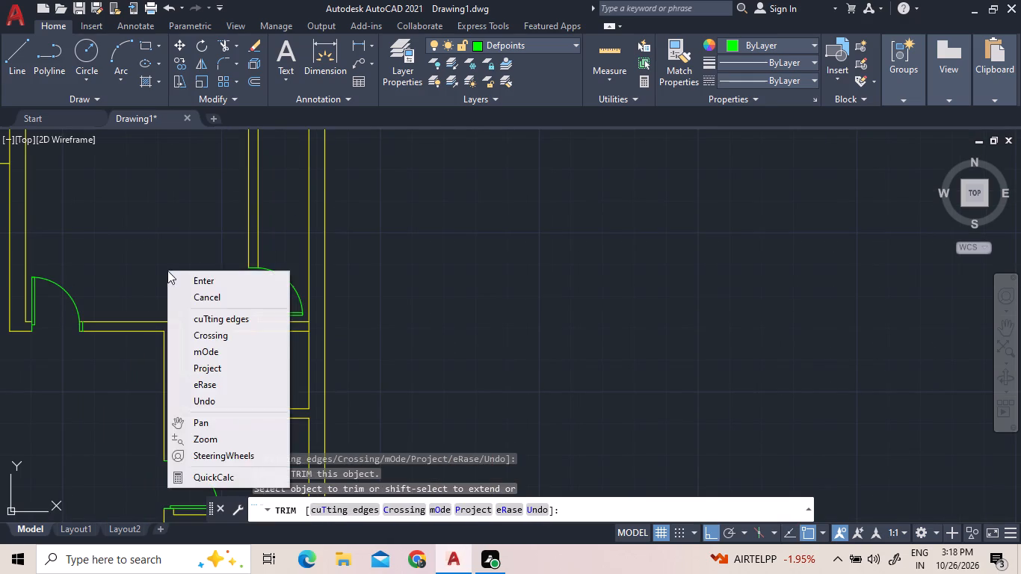
click(171, 274)
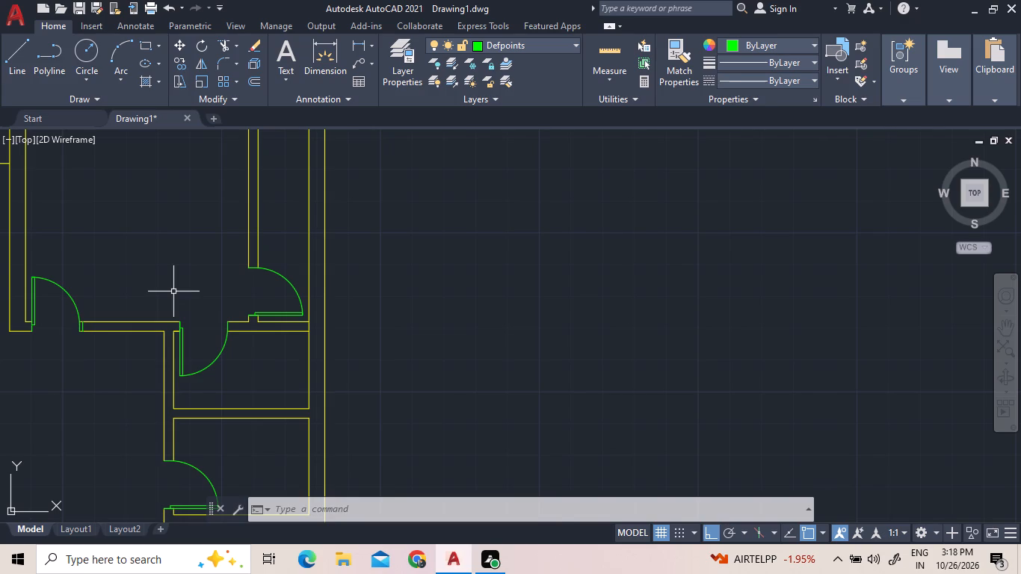
Offset the left outer wall line of the plan's upper-right room 4.28 outward to the left.
scroll(551, 348, down, 1)
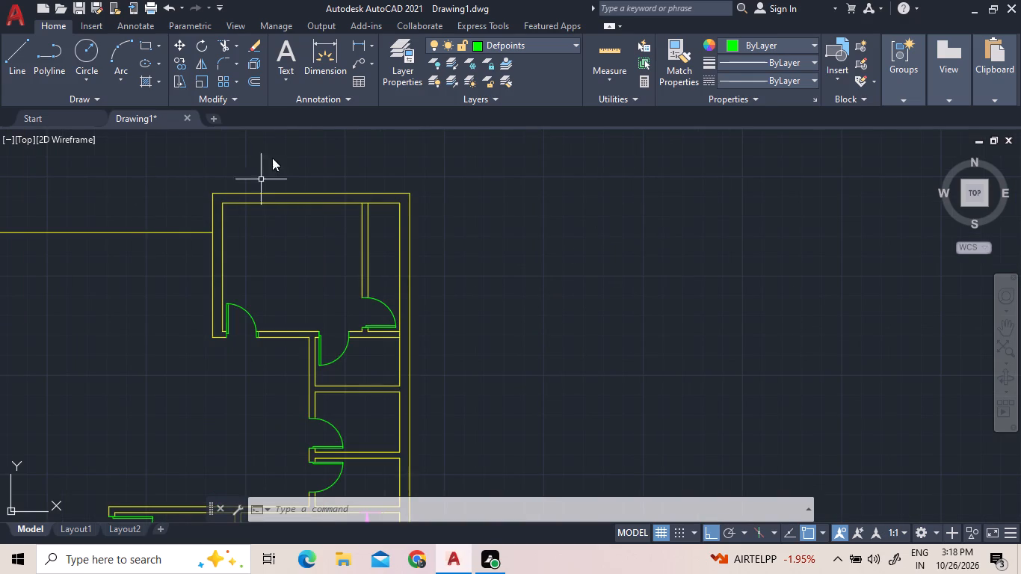
click(261, 81)
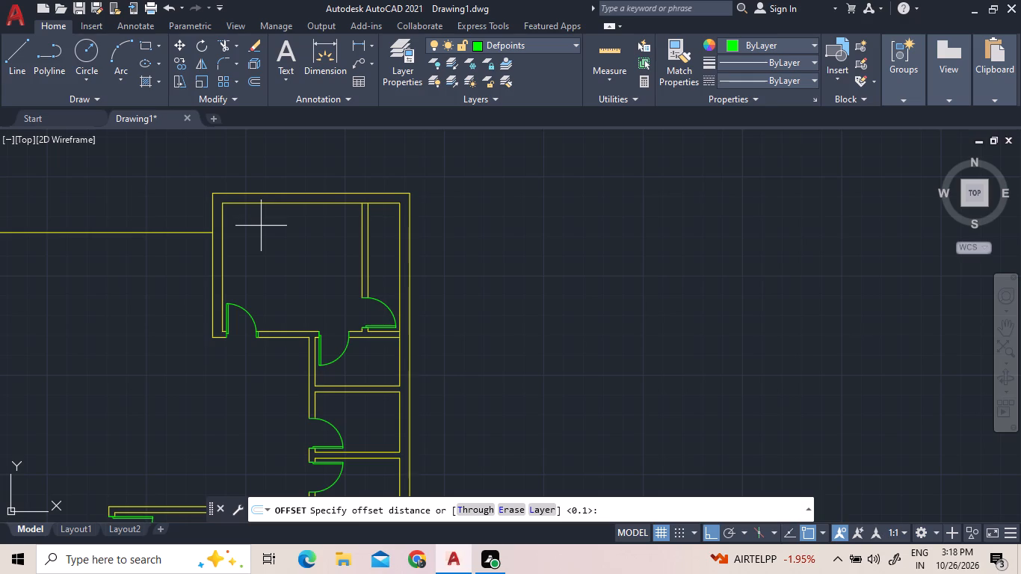
text(4.)
text(2.8)
key(BackSpace)
key(Up)
key(BackSpace)
key(BackSpace)
key(BackSpace)
key(BackSpace)
key(End)
key(BackSpace)
key(BackSpace)
key(Left)
key(Delete)
key(Down)
key(Up)
key(Left)
key(BackSpace)
key(BackSpace)
key(BackSpace)
key(BackSpace)
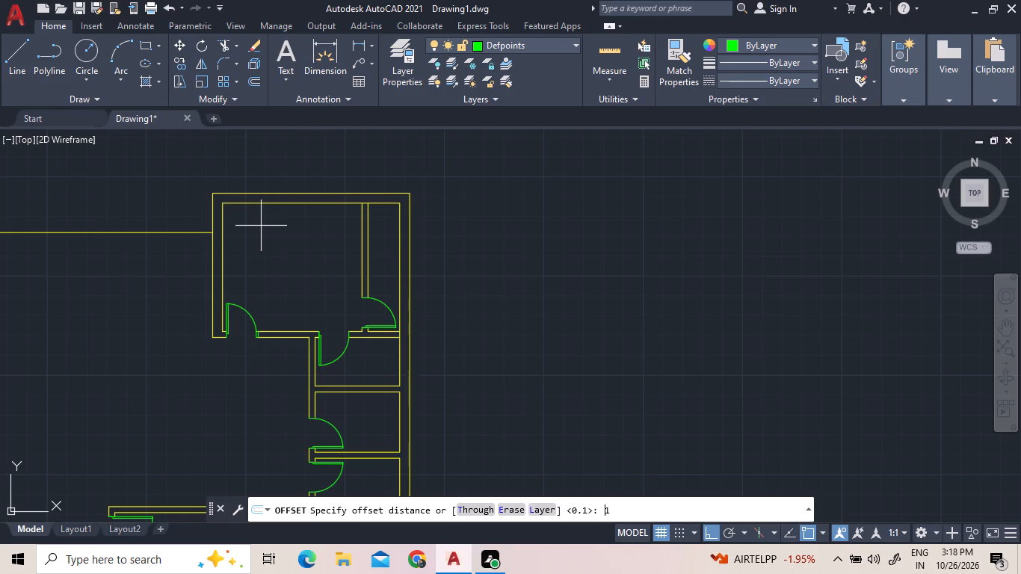
key(Right)
key(BackSpace)
key(Left)
key(4)
text(.28)
key(Return)
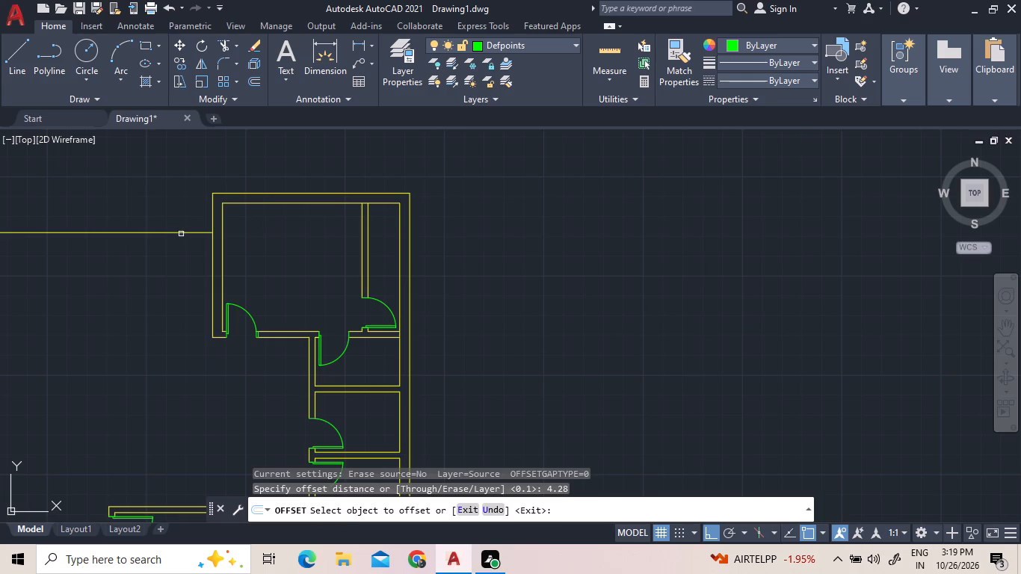
click(212, 268)
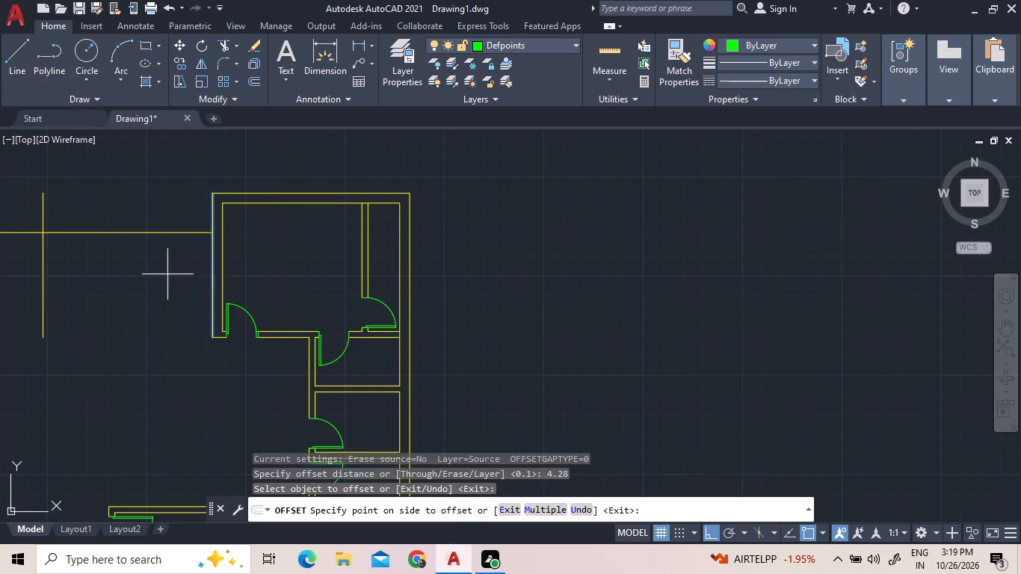
click(120, 283)
scroll(95, 297, down, 3)
right_click(123, 223)
click(135, 231)
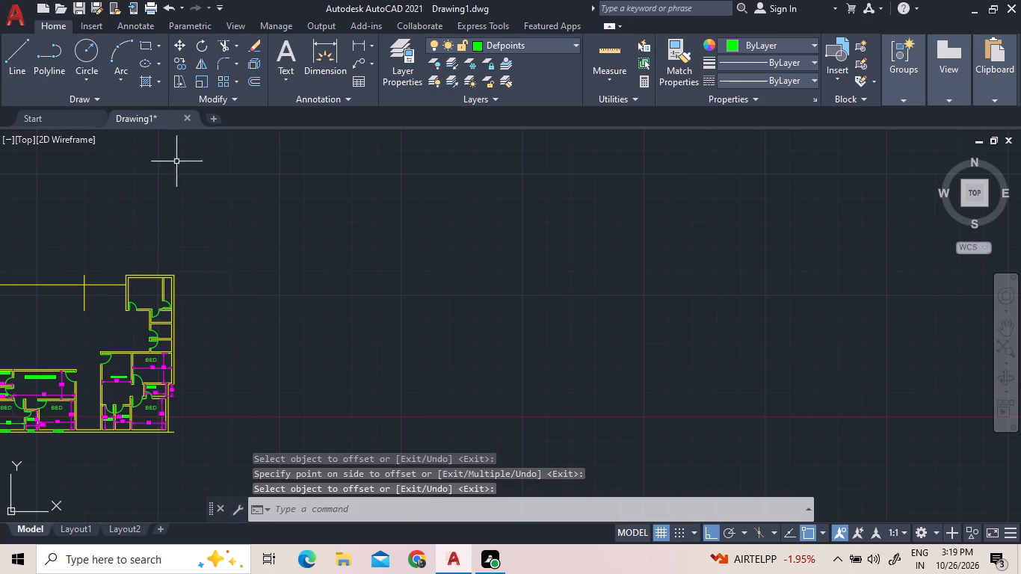
Offset the plan's top horizontal wall line, left of the upper-right room, 3.07 downward.
click(244, 80)
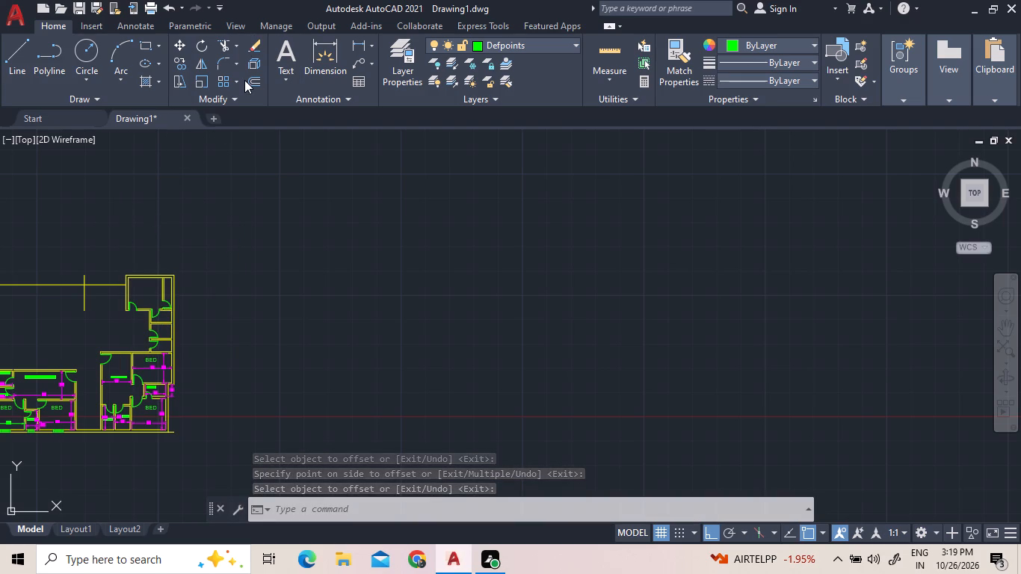
text(3.07)
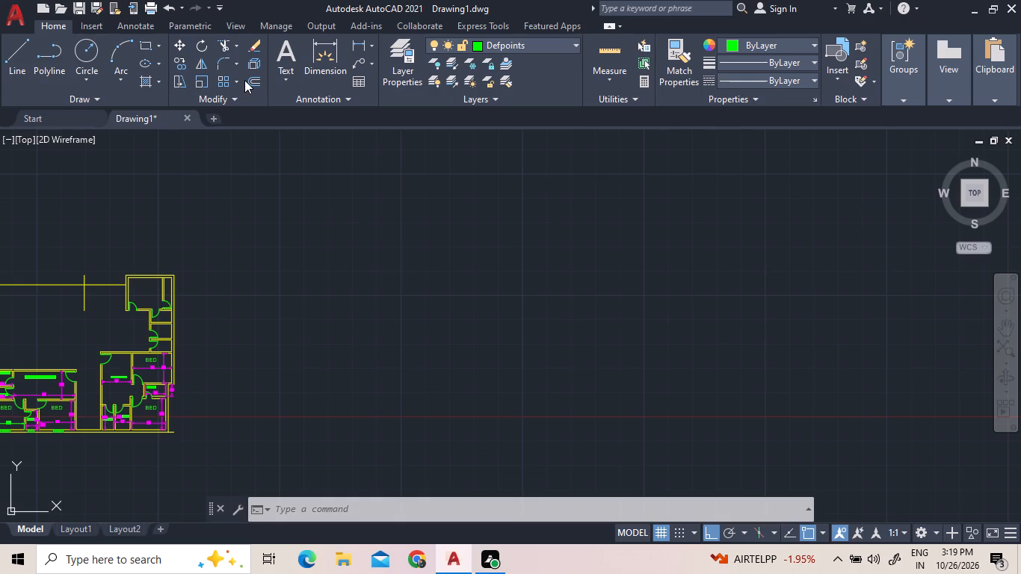
scroll(244, 80, up, 1)
double_click(252, 81)
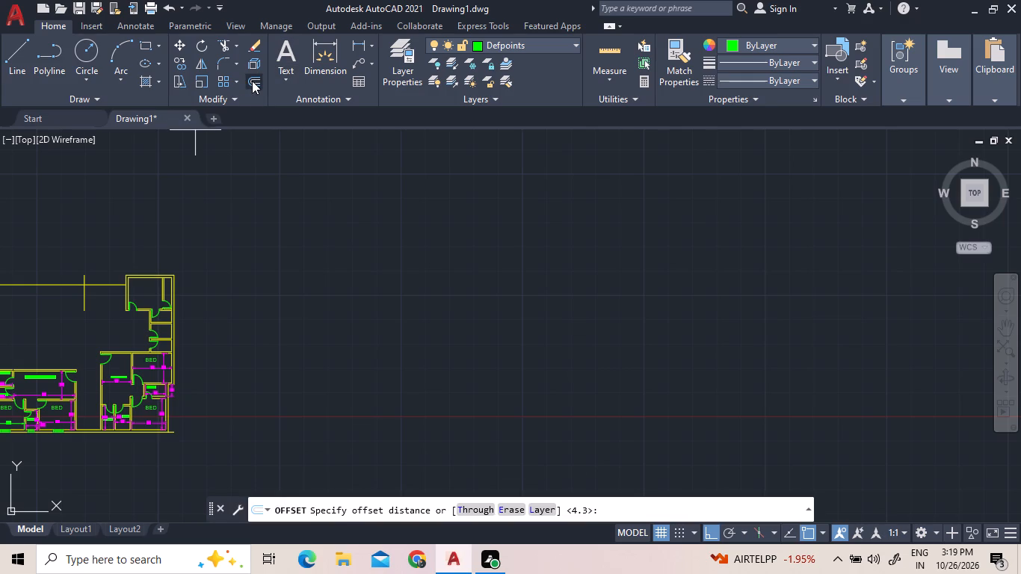
text(3.07)
key(Return)
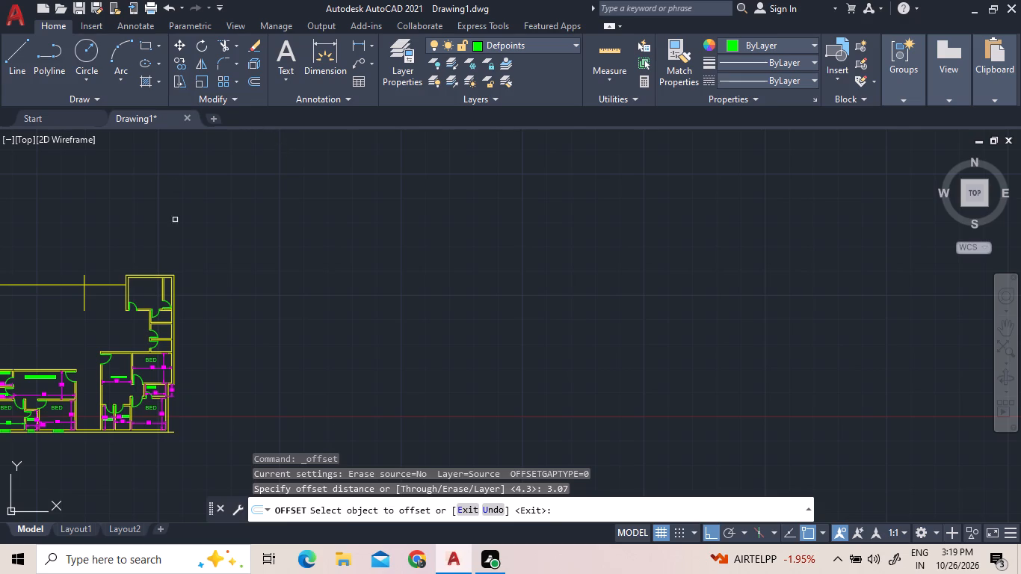
click(111, 285)
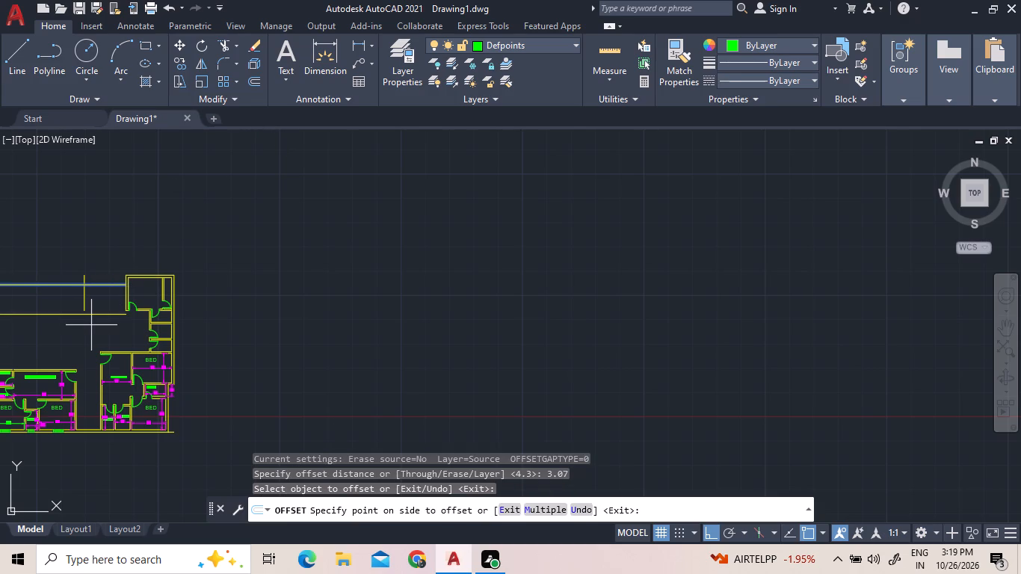
click(90, 328)
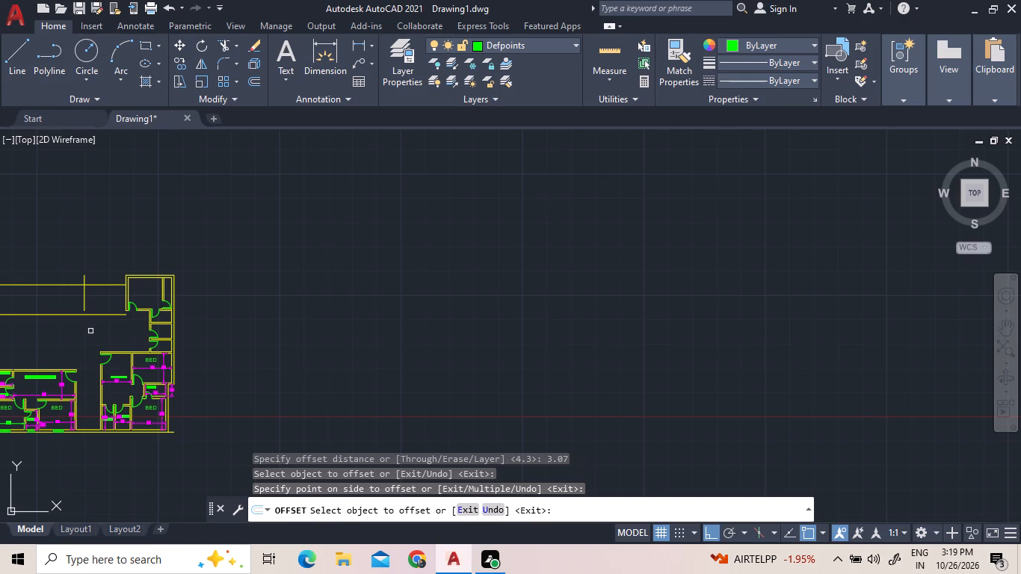
scroll(90, 331, up, 4)
scroll(93, 337, down, 2)
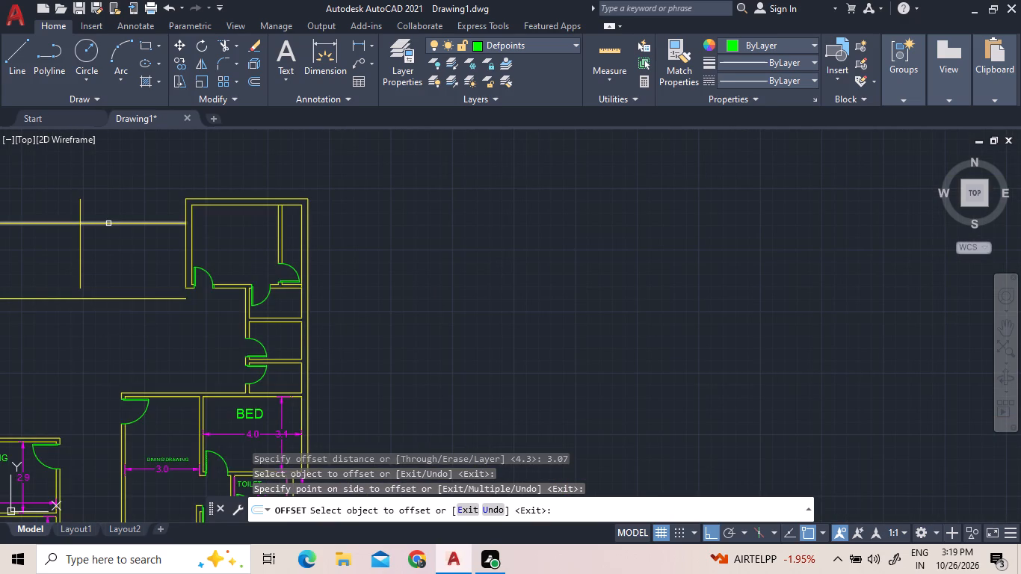
scroll(238, 264, down, 3)
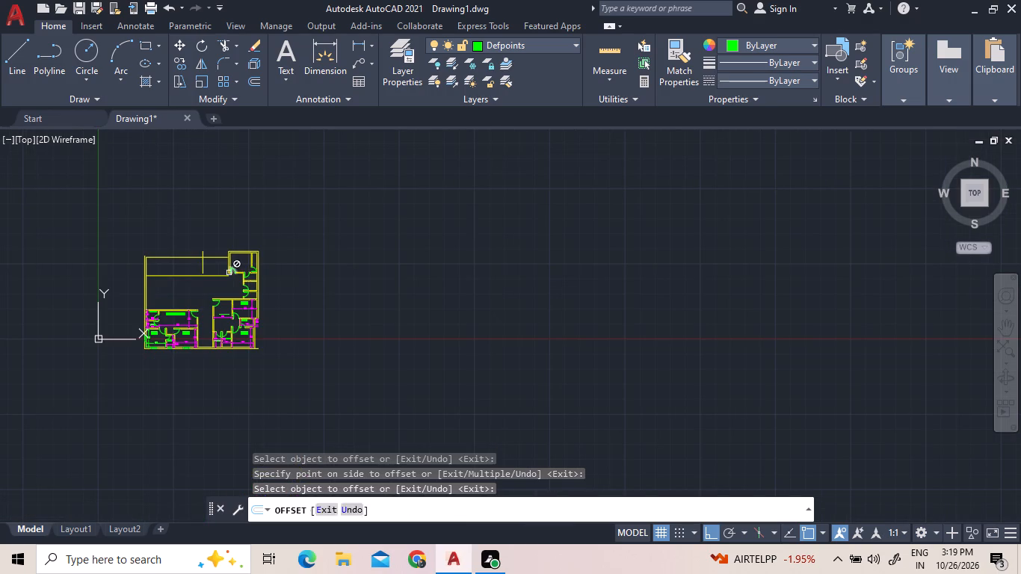
scroll(204, 268, up, 2)
right_click(234, 211)
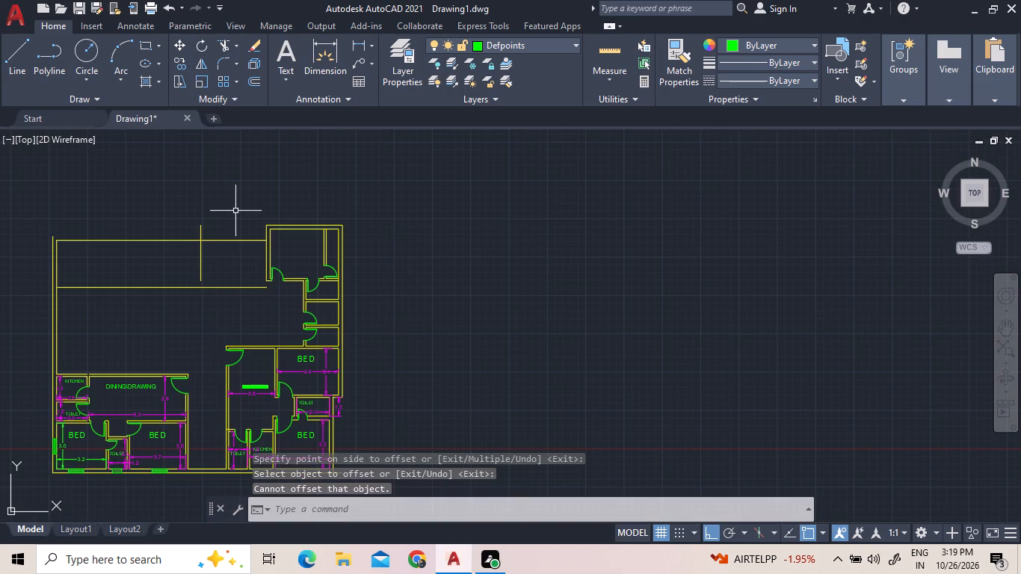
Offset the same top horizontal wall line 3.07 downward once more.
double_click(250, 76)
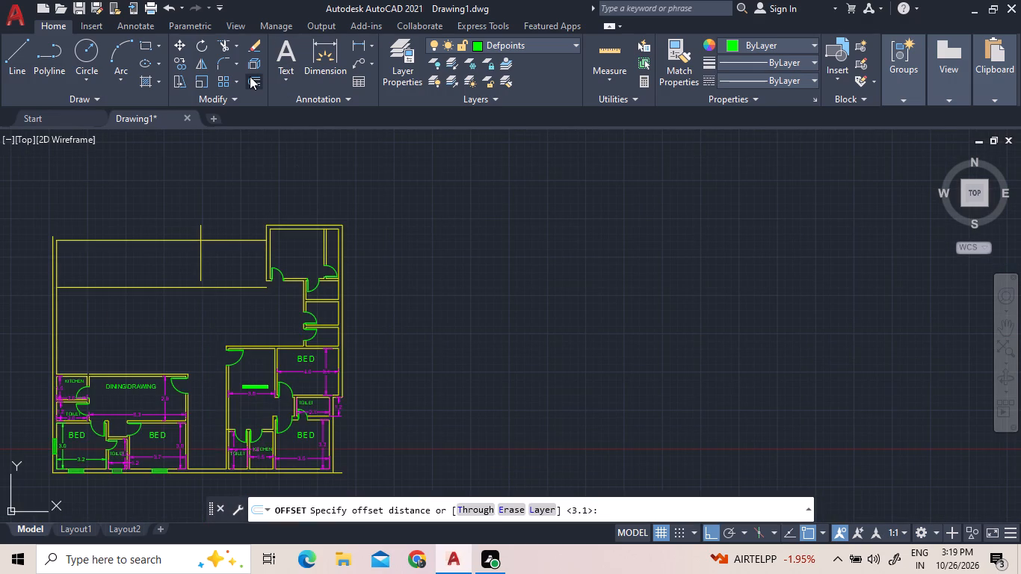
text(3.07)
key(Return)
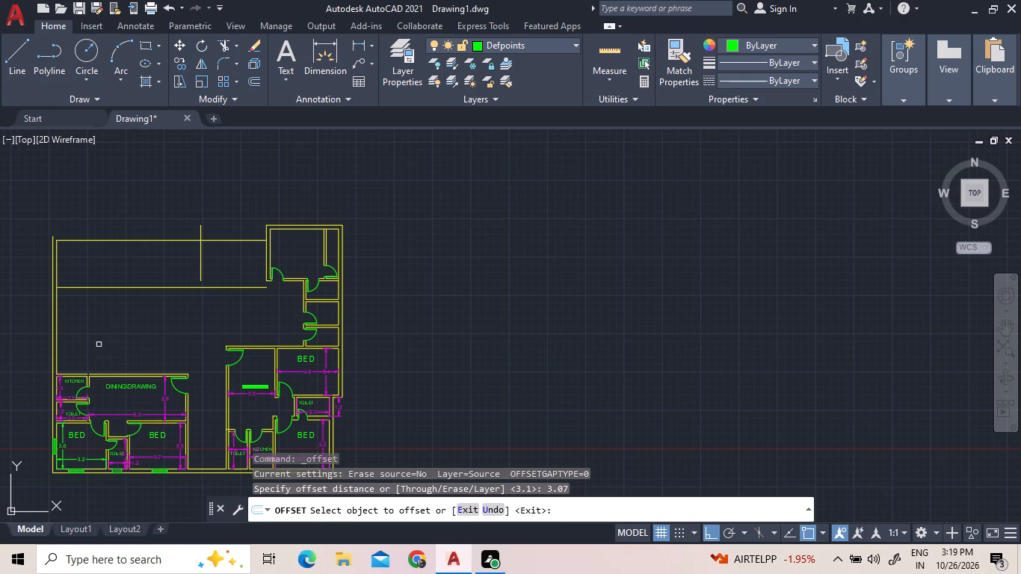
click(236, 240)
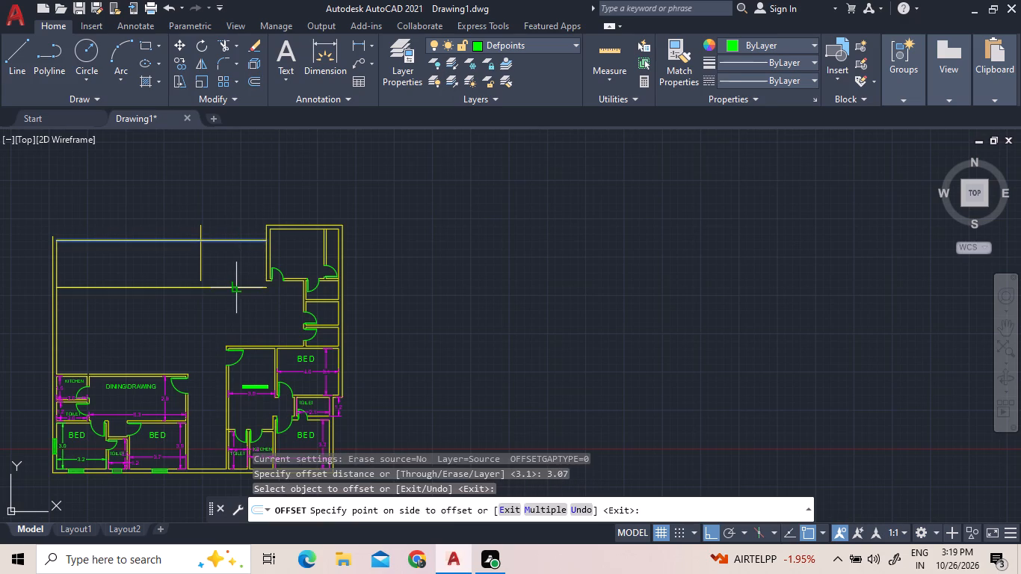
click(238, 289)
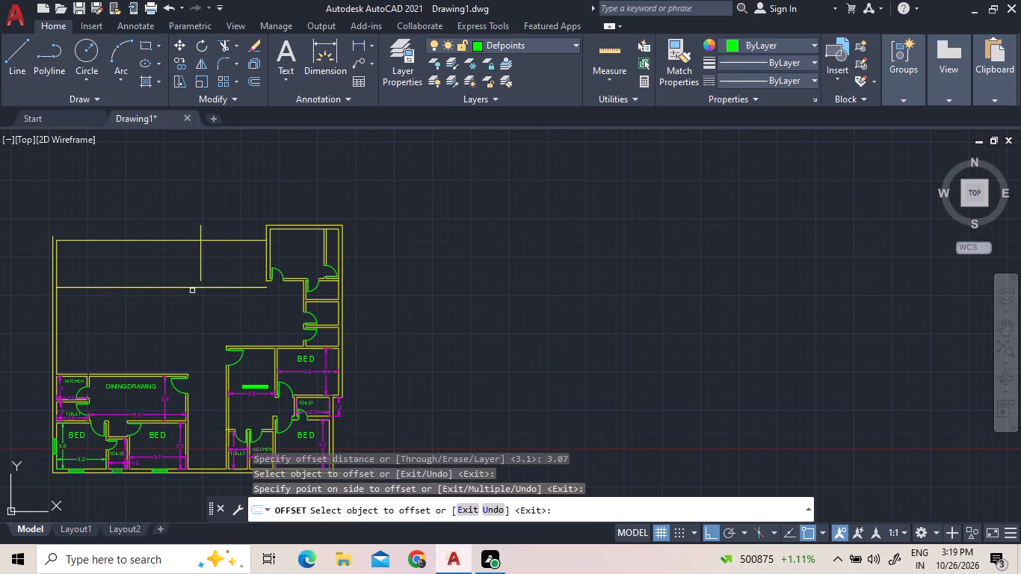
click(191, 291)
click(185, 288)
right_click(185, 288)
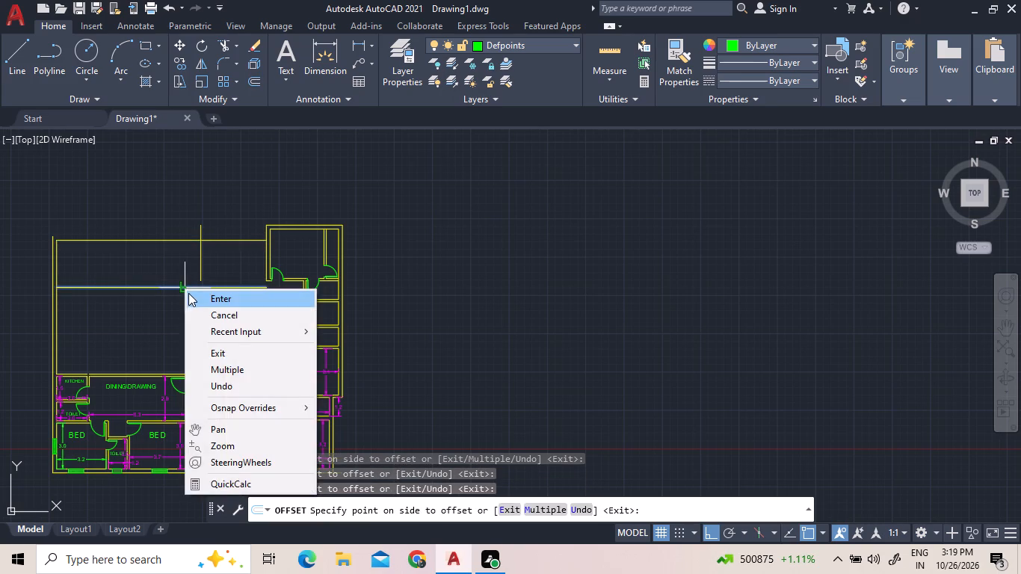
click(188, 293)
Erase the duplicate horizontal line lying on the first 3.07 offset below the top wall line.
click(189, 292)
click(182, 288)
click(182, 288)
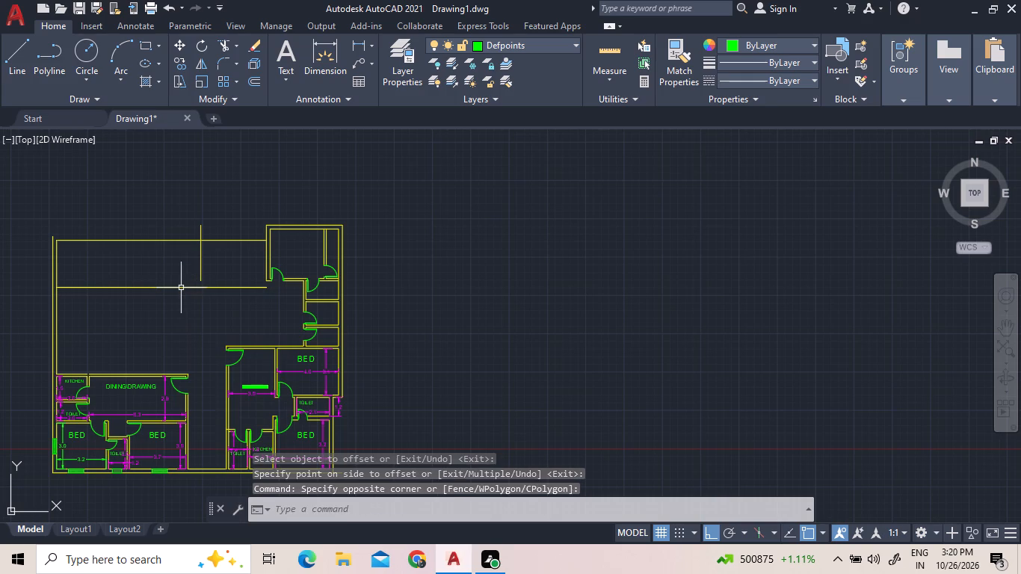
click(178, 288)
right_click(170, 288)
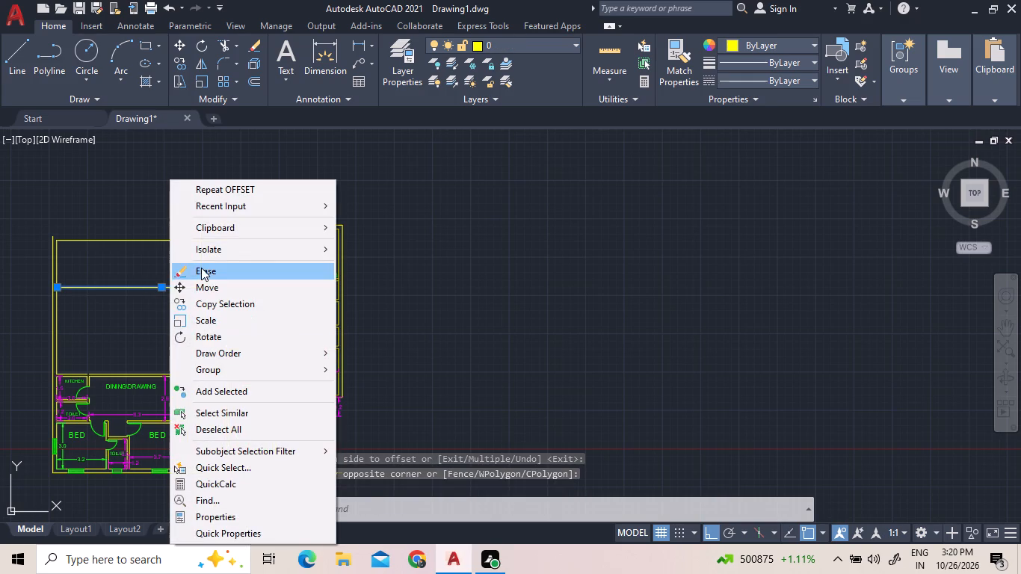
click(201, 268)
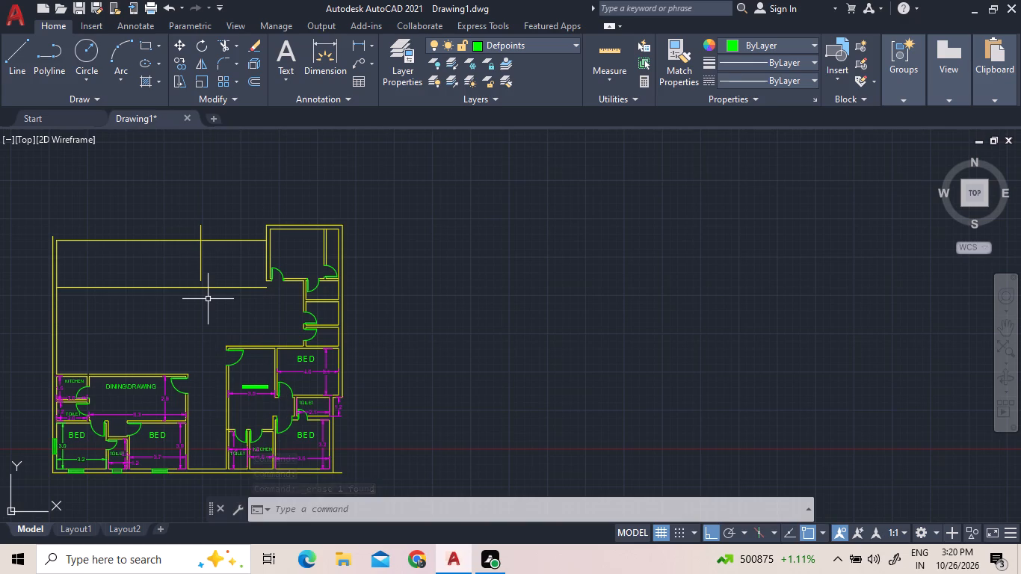
Extend the vertical divider line left of the upper-right room down to the horizontal line 3.07 below the top wall.
click(233, 42)
click(229, 87)
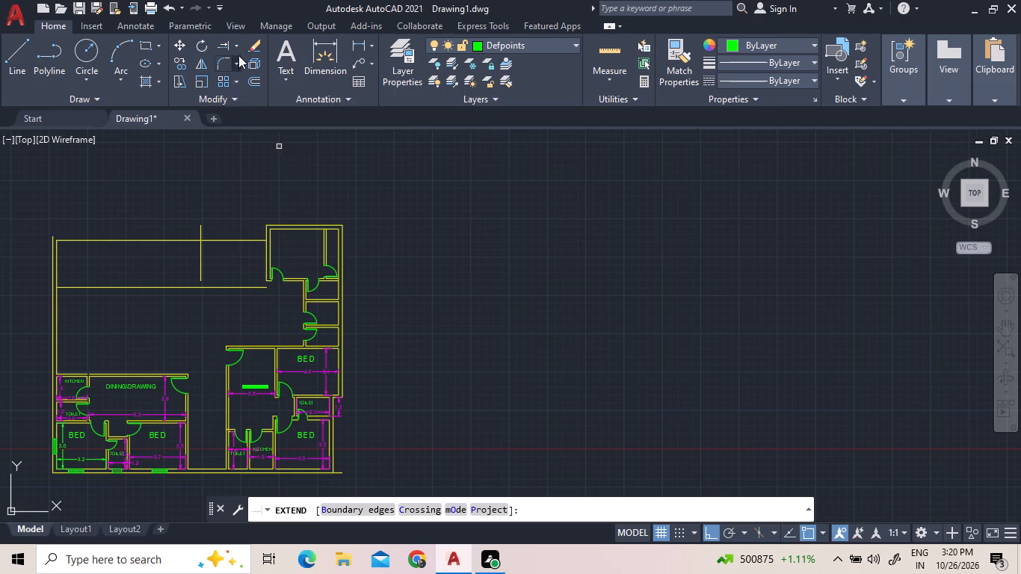
click(230, 44)
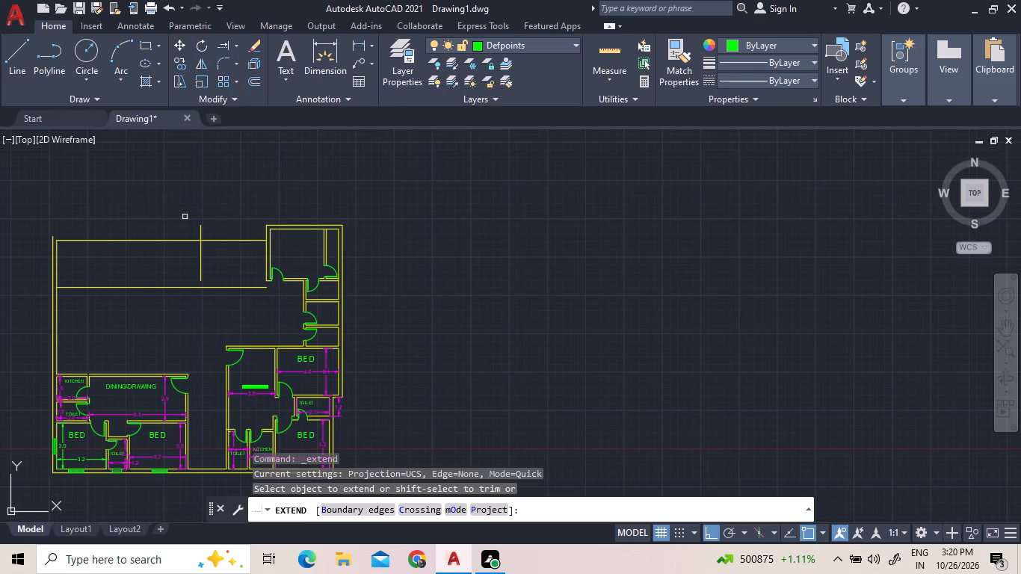
click(200, 256)
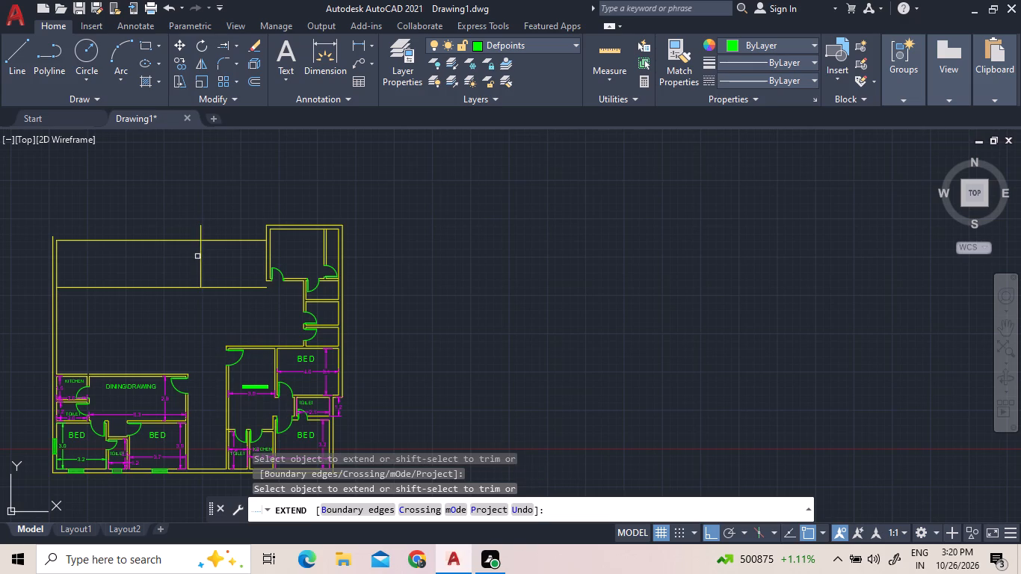
right_click(156, 200)
click(171, 215)
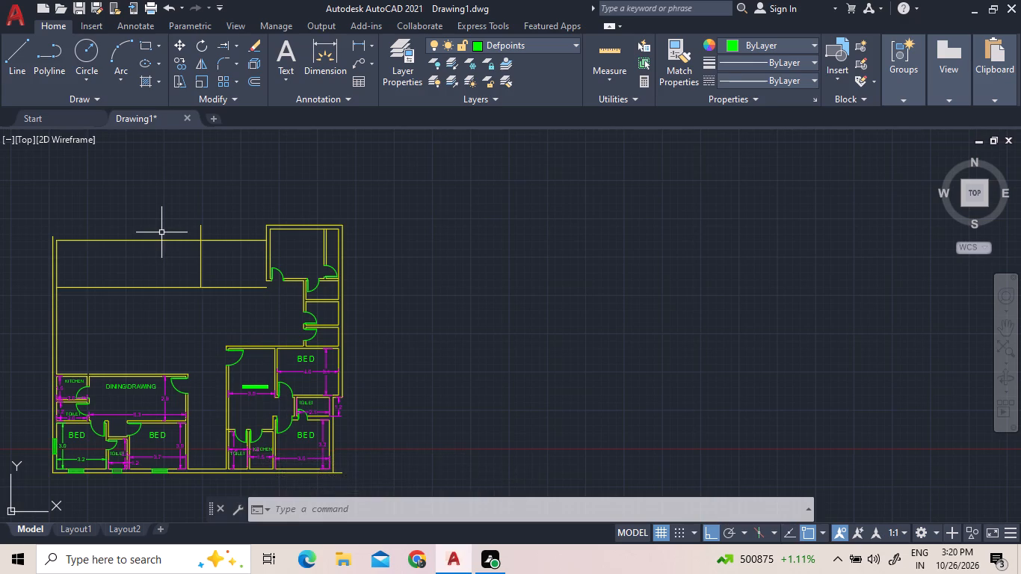
Offset the vertical divider line 0.15 to the left and the horizontal line beneath it 0.15 downward.
click(258, 72)
text(0.1)
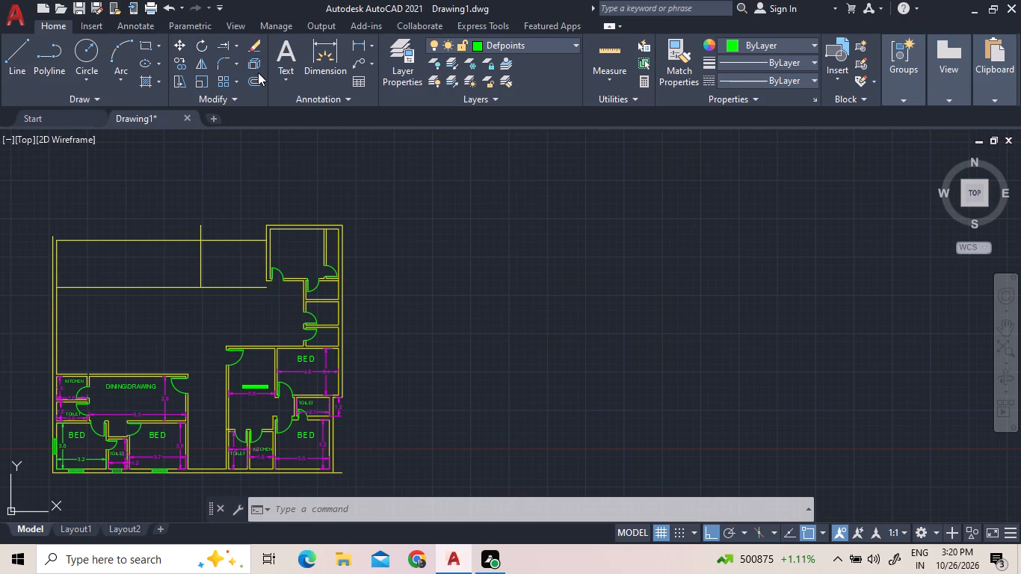
click(250, 78)
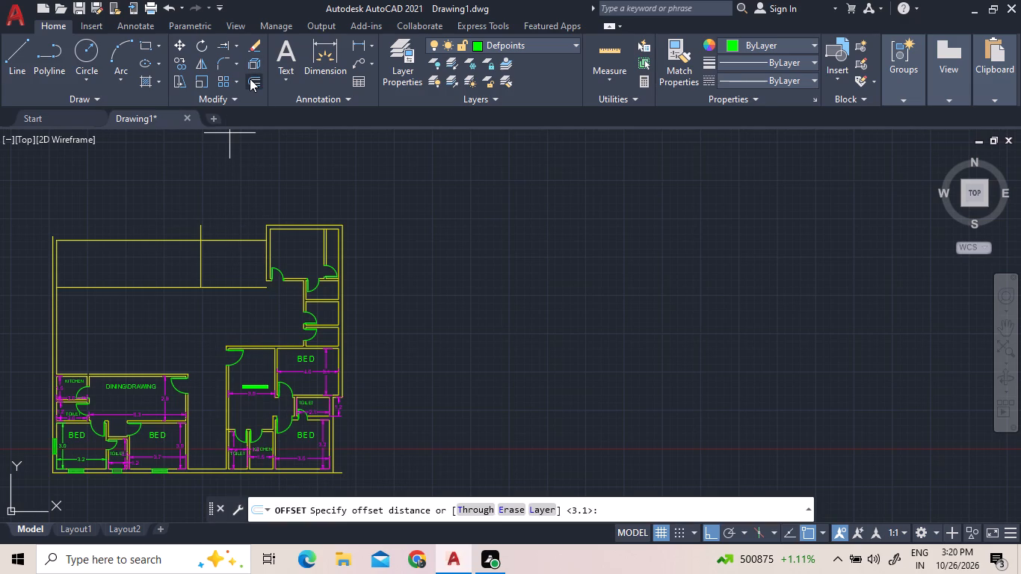
text(0.15)
key(Return)
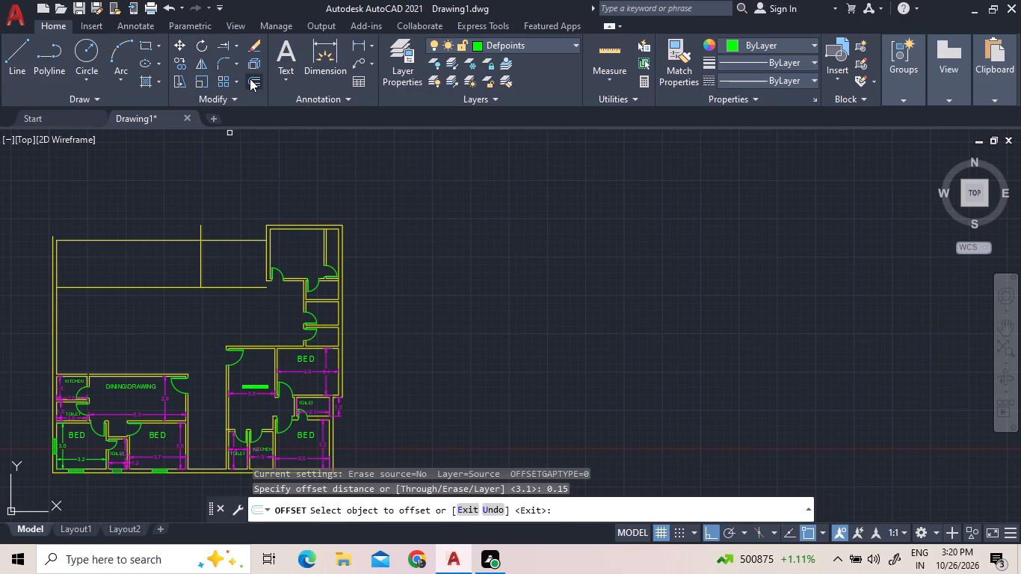
click(200, 265)
click(185, 265)
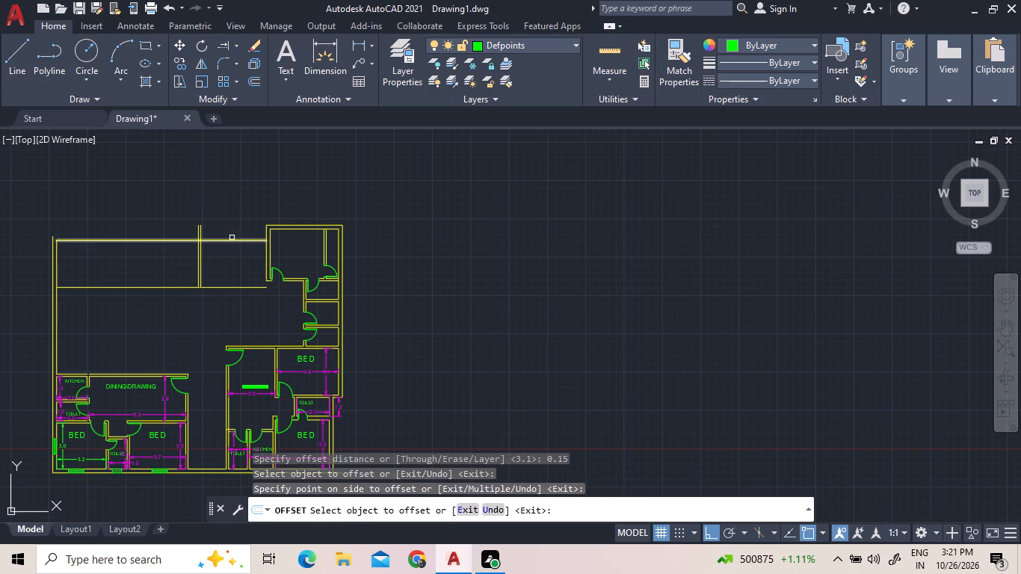
click(209, 287)
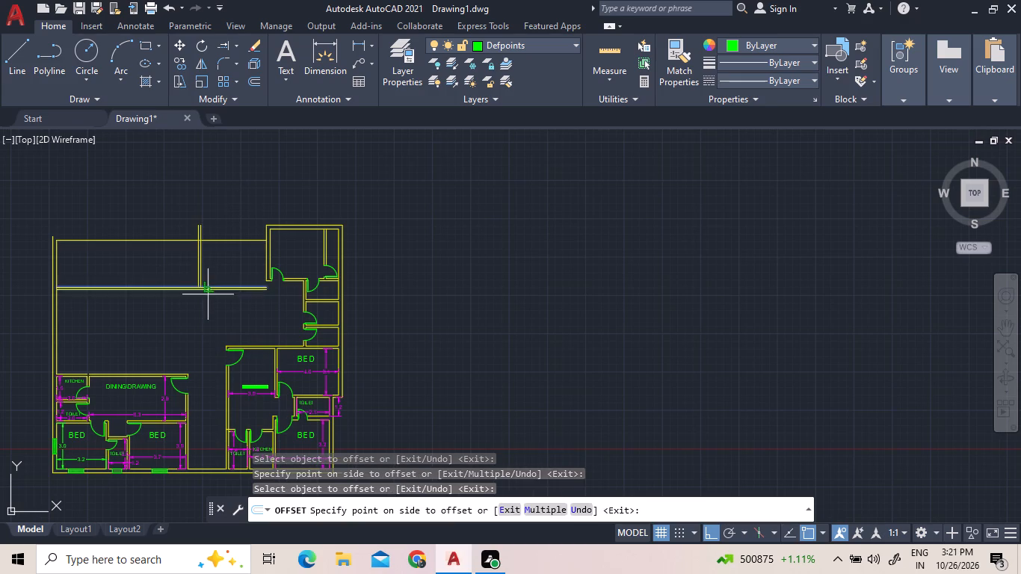
click(206, 311)
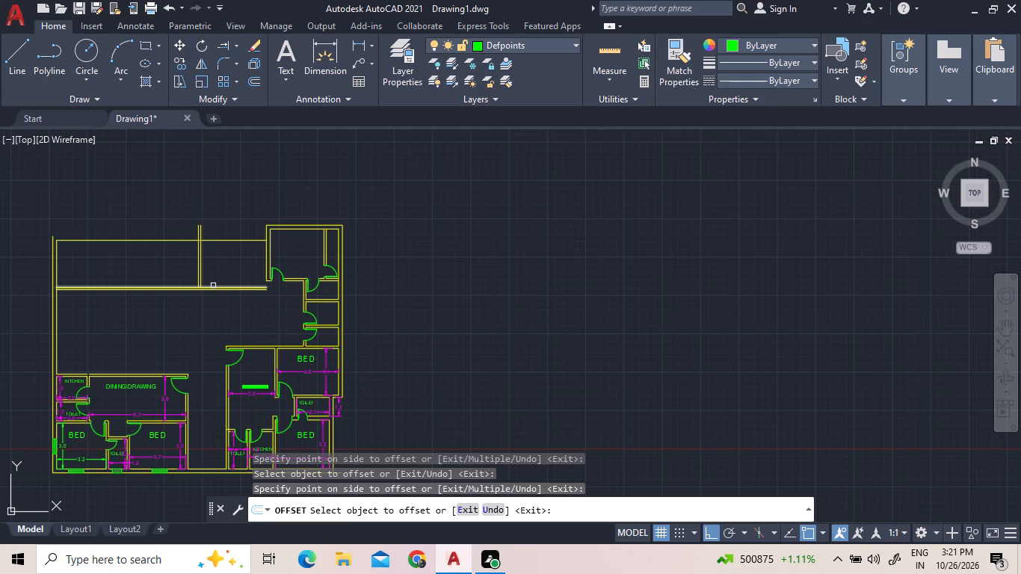
right_click(232, 216)
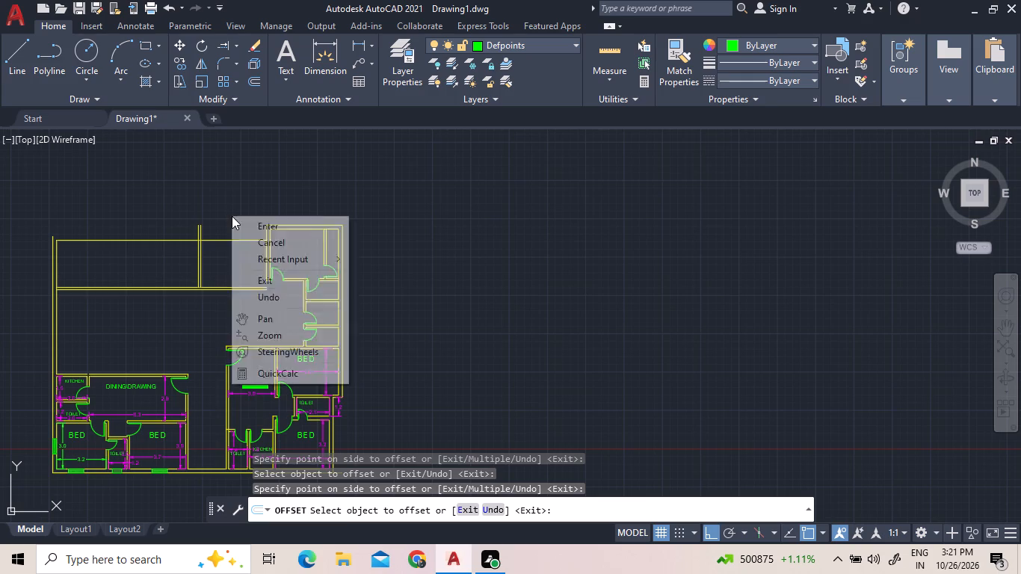
click(238, 229)
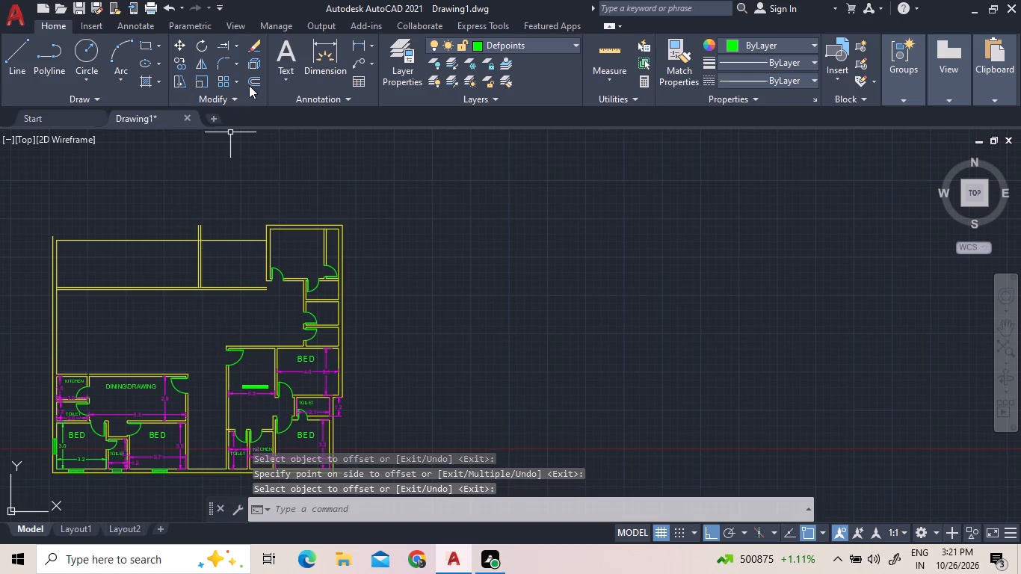
Offset the top horizontal wall line left of the upper-right room 0.25 upward.
double_click(253, 83)
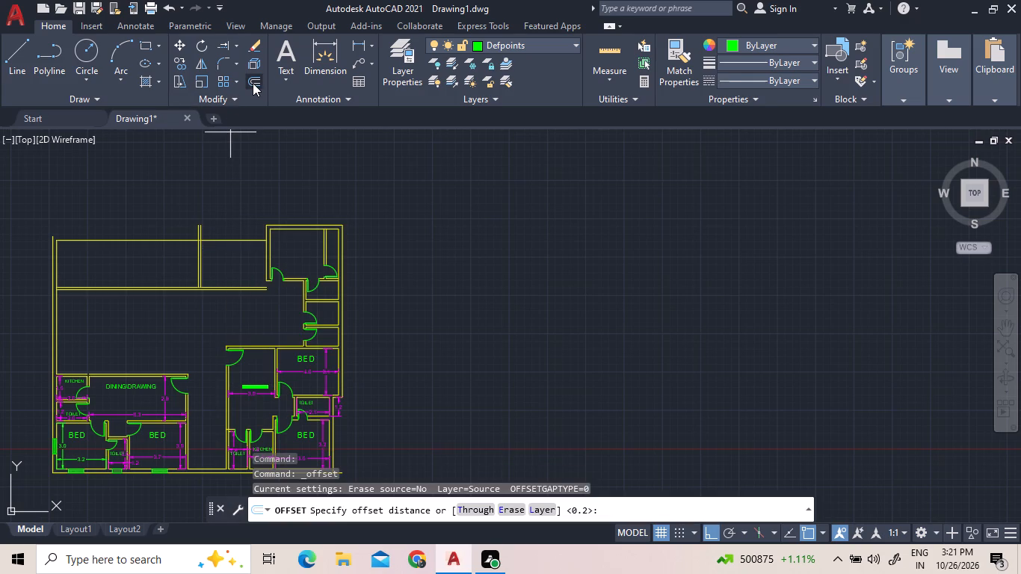
text(0.25)
key(Return)
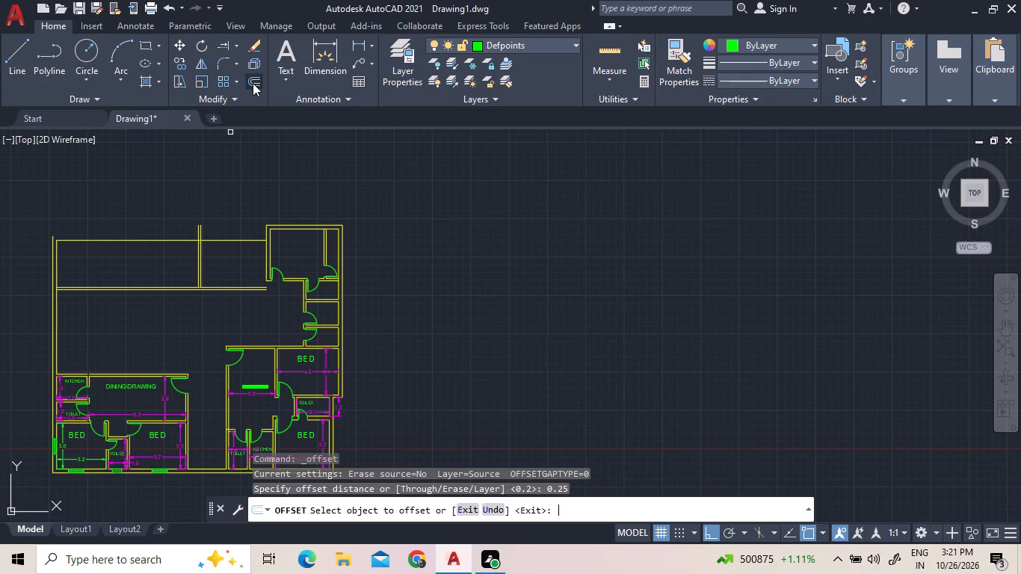
click(245, 240)
click(245, 231)
Trim the divider's two lines above the top wall's inner line and remove the inner line's segment between them.
scroll(246, 226, up, 2)
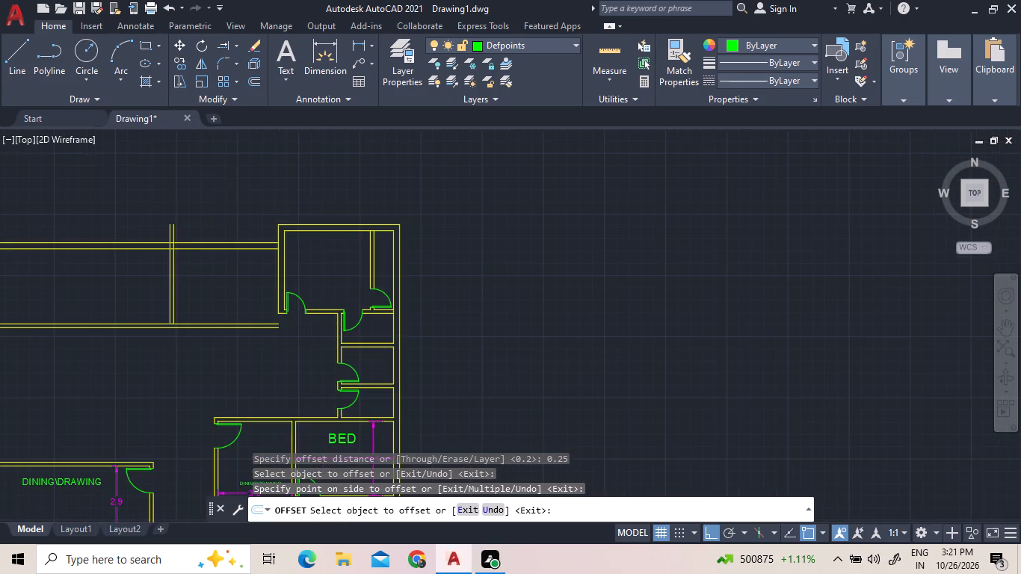
click(236, 46)
click(237, 67)
click(169, 223)
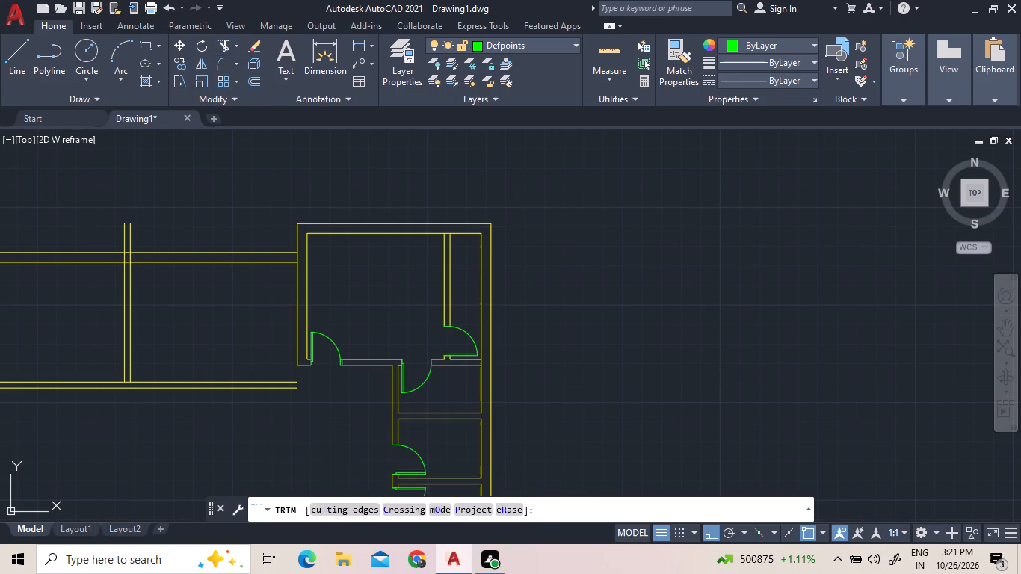
click(77, 244)
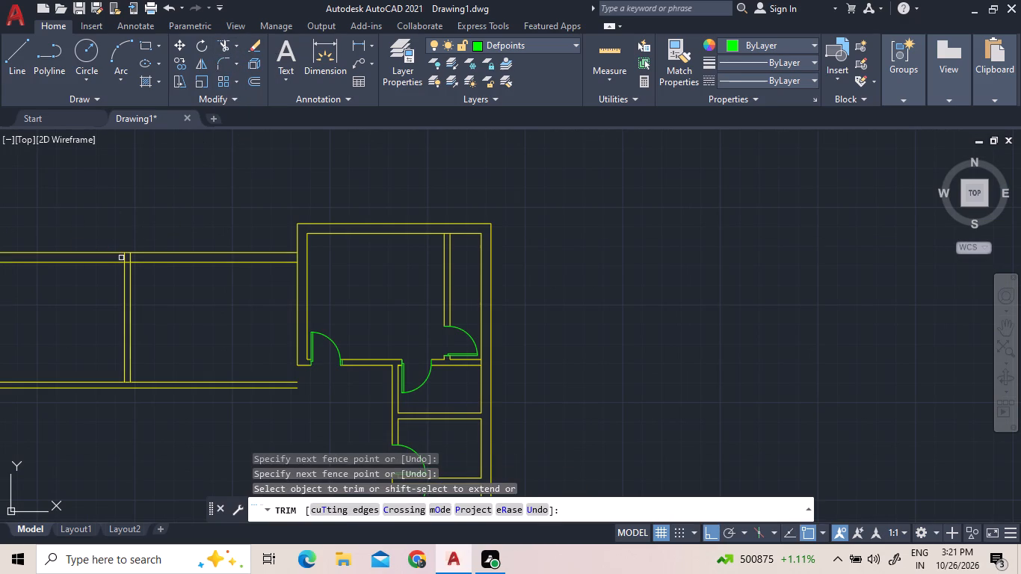
click(123, 257)
click(128, 260)
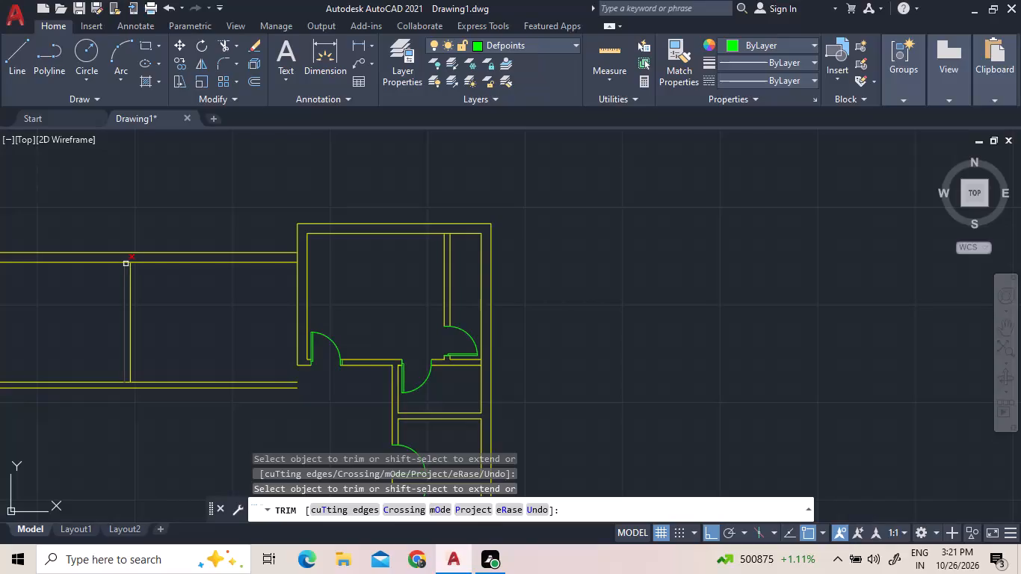
scroll(123, 265, up, 2)
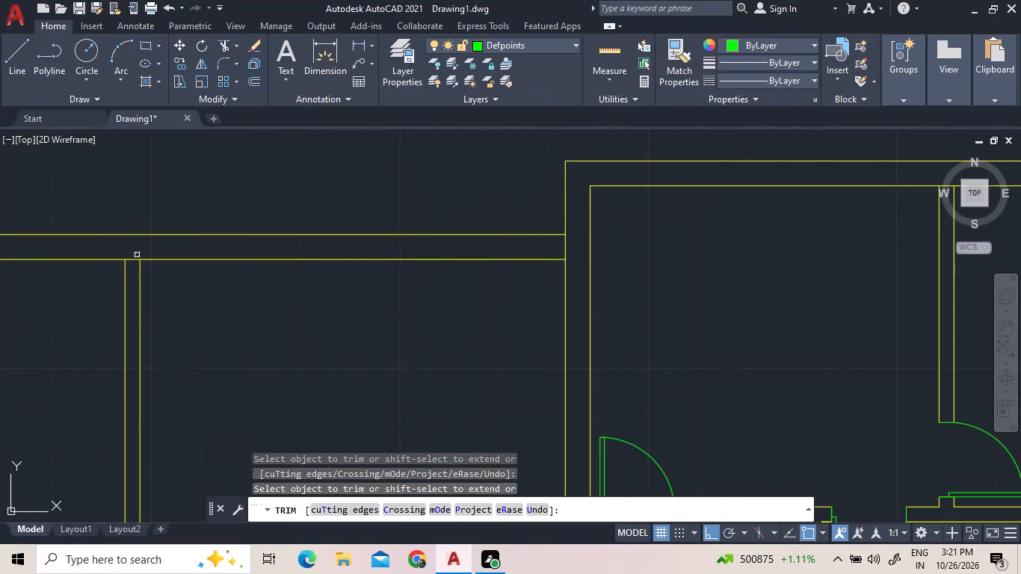
click(133, 259)
scroll(162, 217, down, 2)
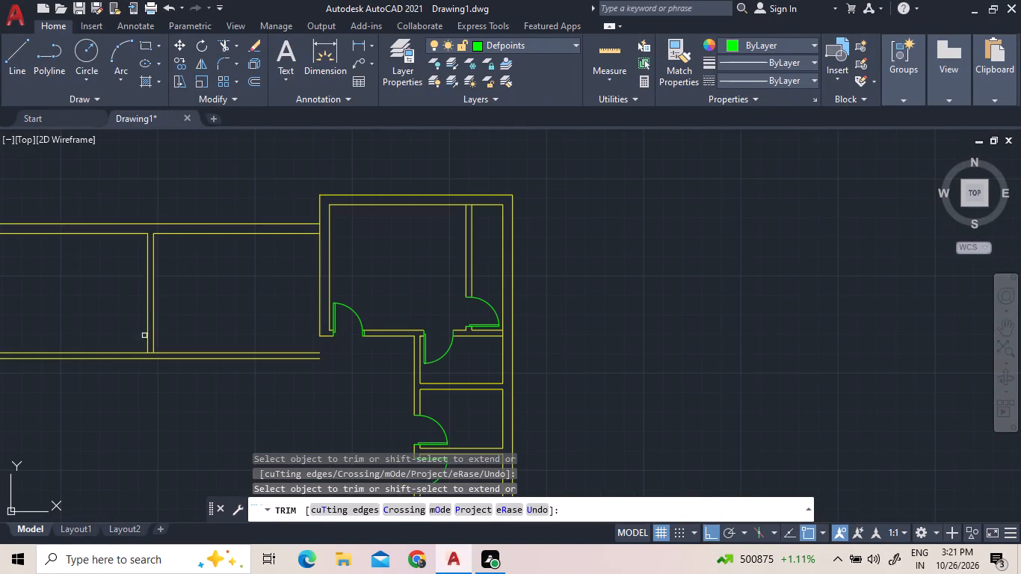
Trim the lower wall's upper line between the divider's two lines to open the junction.
scroll(151, 354, up, 3)
click(149, 352)
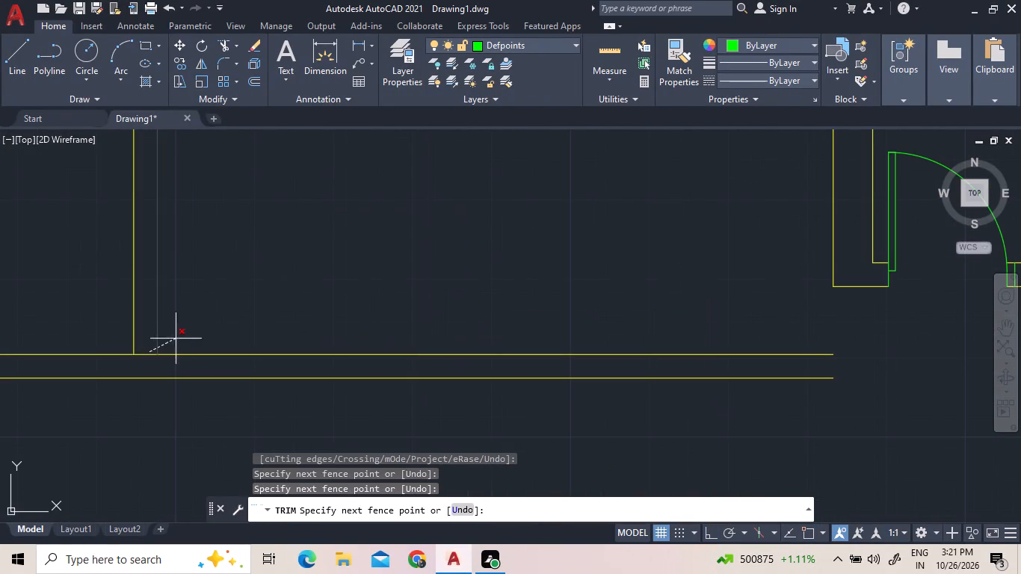
click(143, 364)
scroll(223, 338, down, 3)
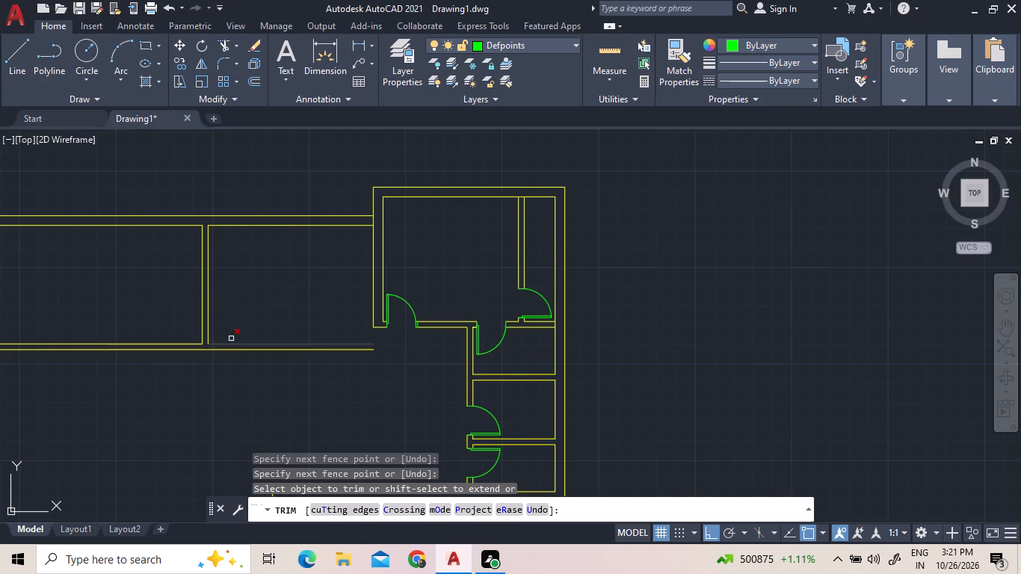
scroll(200, 334, down, 1)
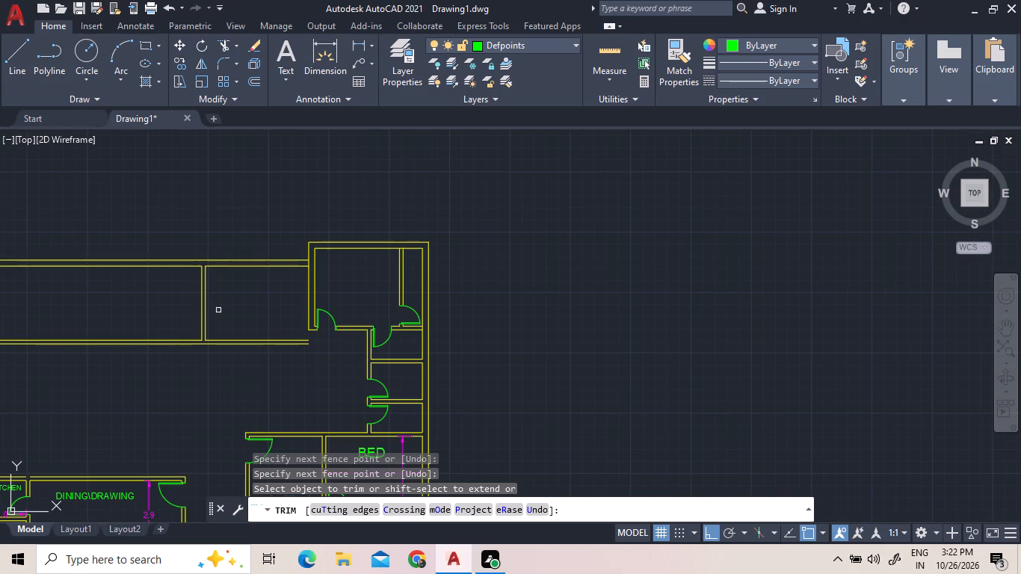
right_click(255, 324)
click(260, 329)
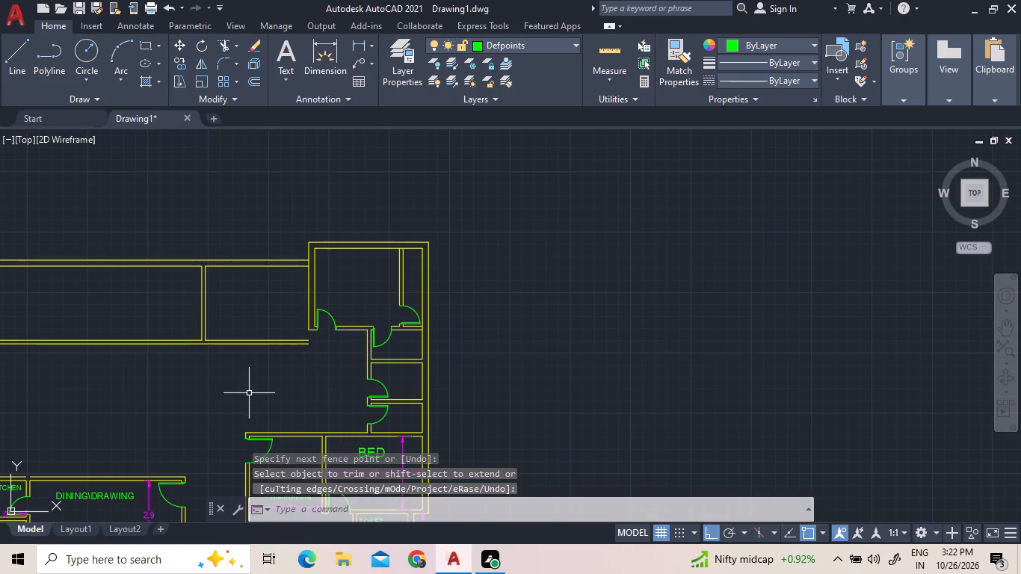
Move the top wall, divider and lower wall lines together a short distance downward along the upper-right room's left outer wall.
click(256, 373)
click(256, 373)
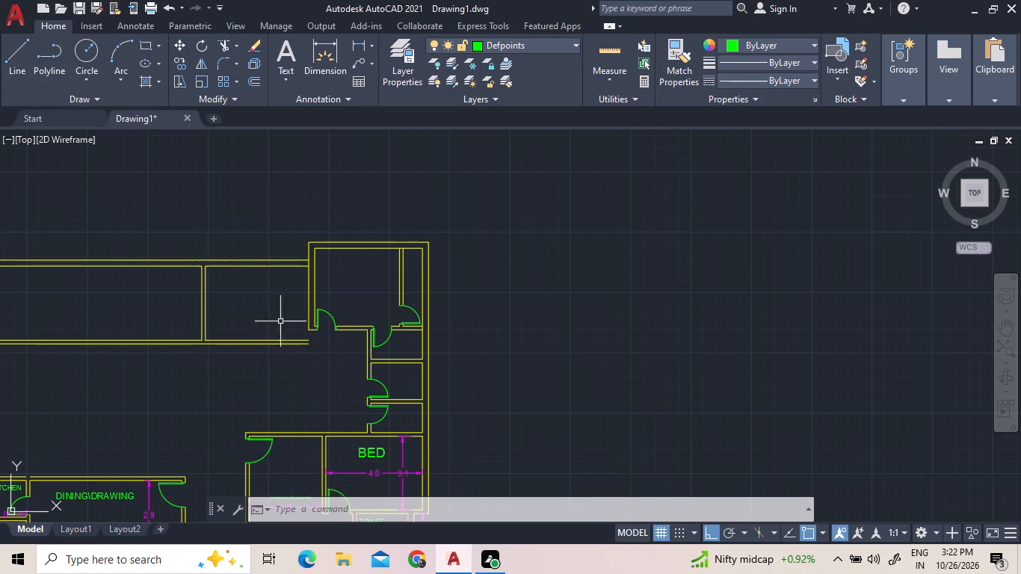
click(287, 280)
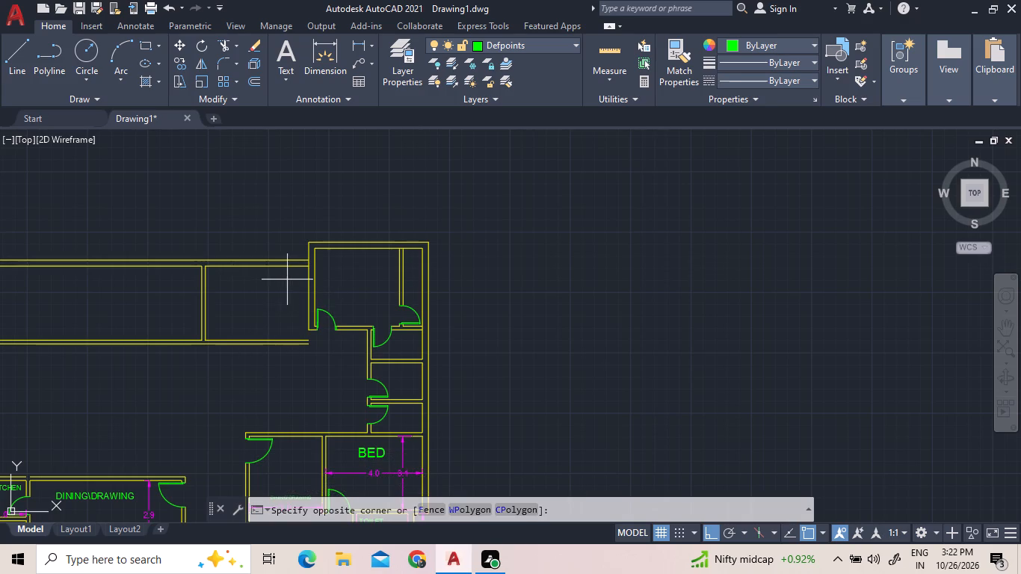
click(141, 247)
click(230, 365)
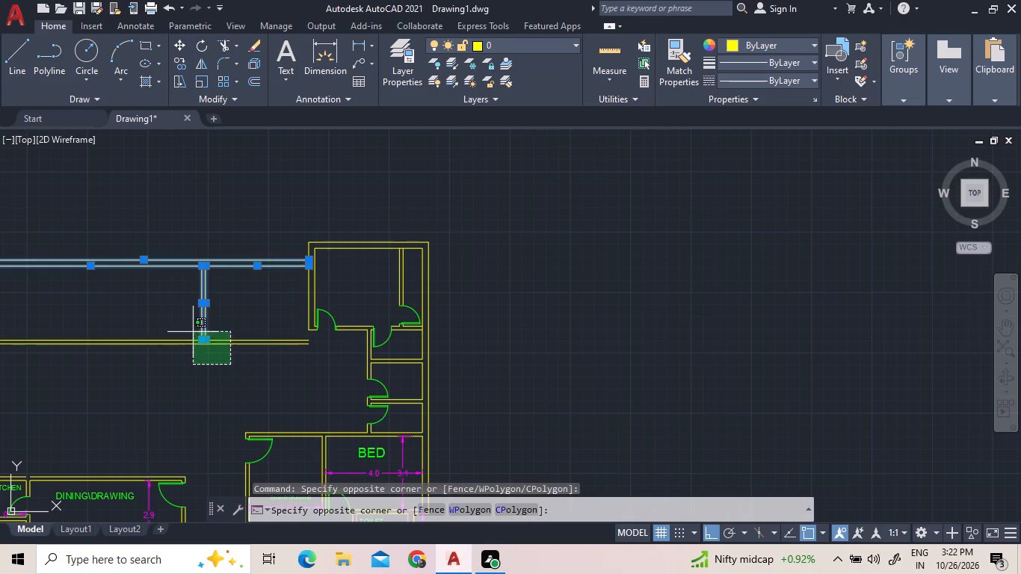
click(151, 312)
right_click(180, 226)
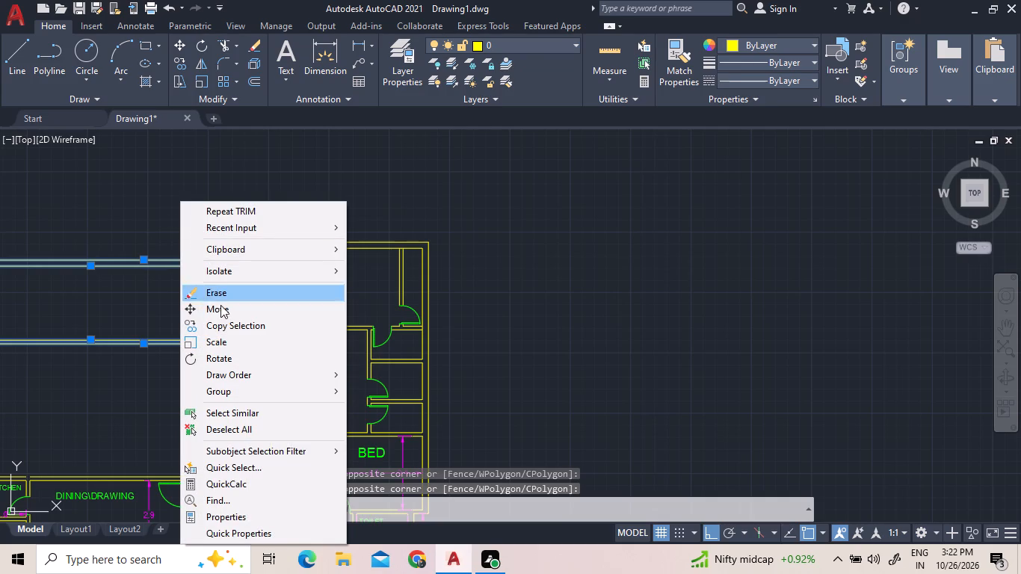
click(220, 307)
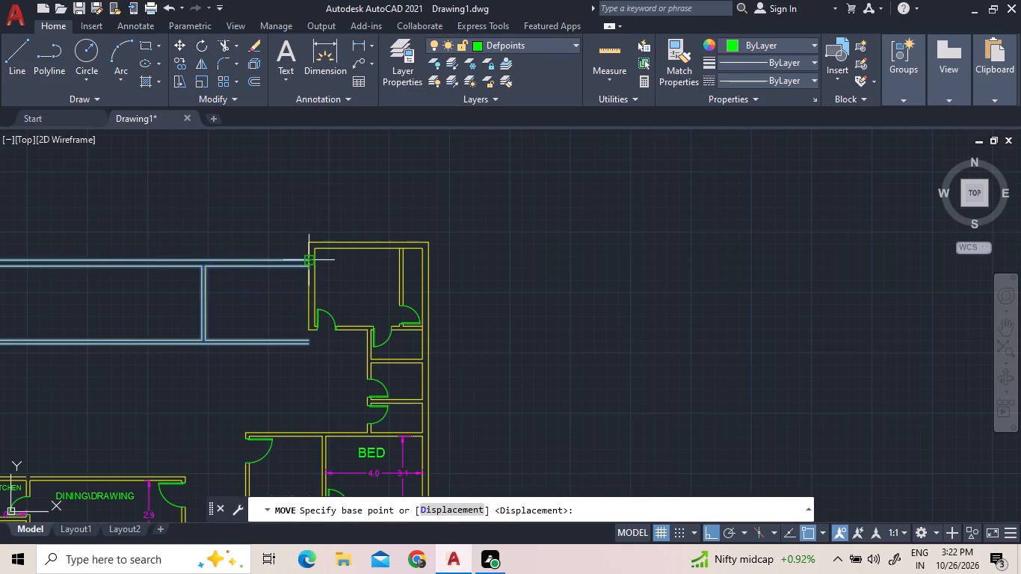
click(310, 257)
scroll(309, 278, up, 1)
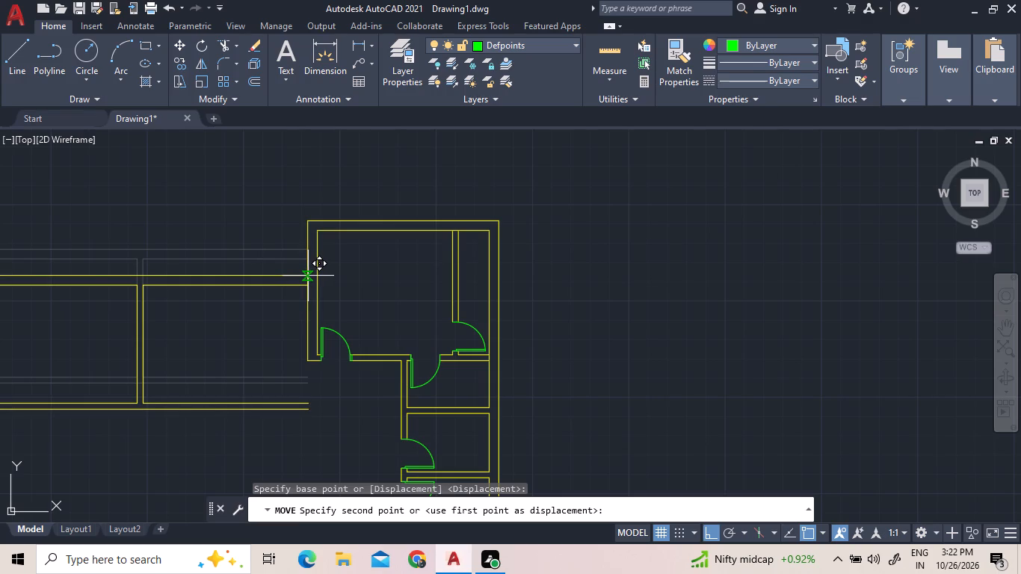
click(308, 276)
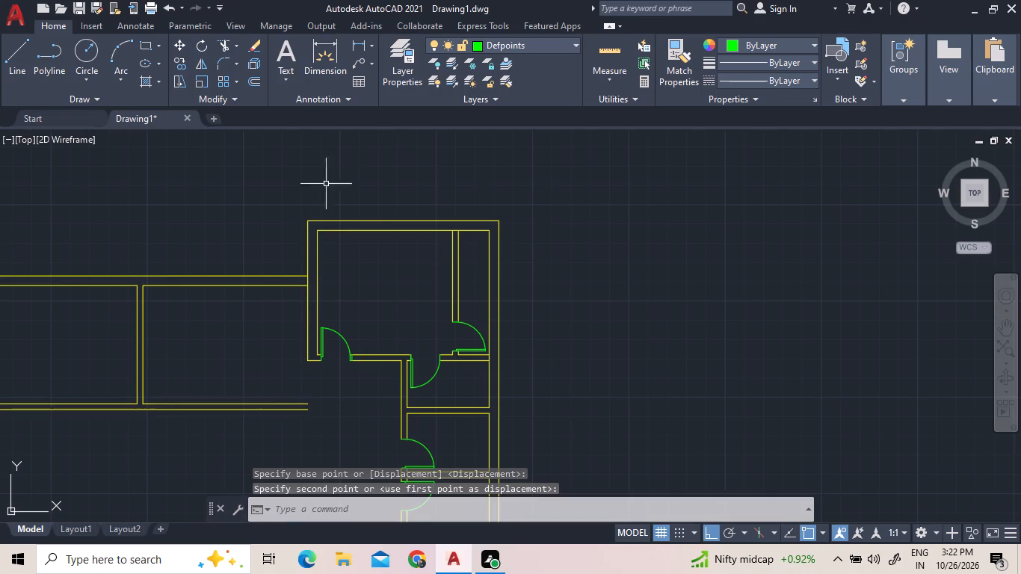
Extend the upper-right room's outer left wall line down to the lower line of the adjoining rooms' lower wall.
click(235, 45)
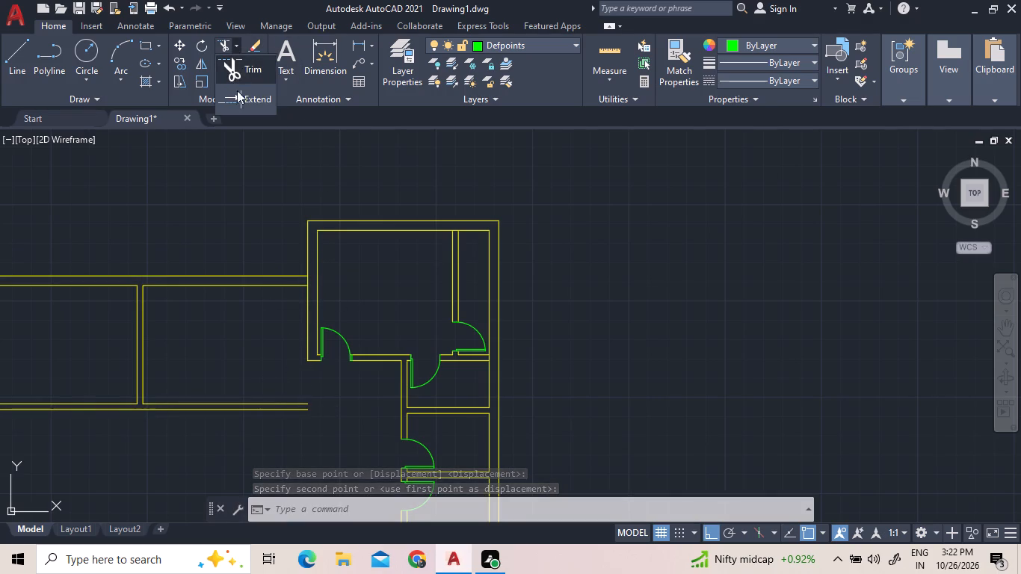
click(239, 100)
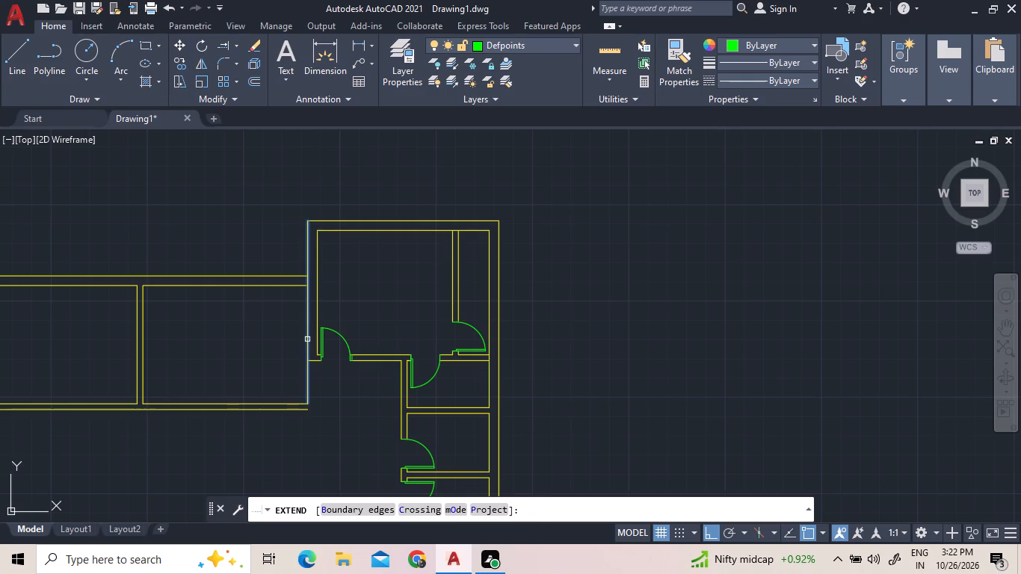
click(307, 339)
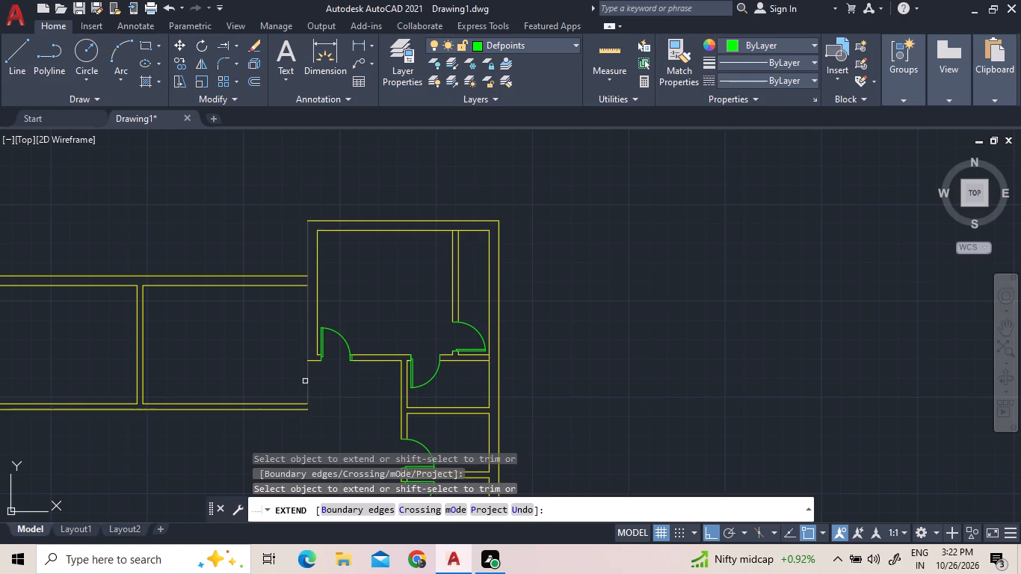
click(308, 383)
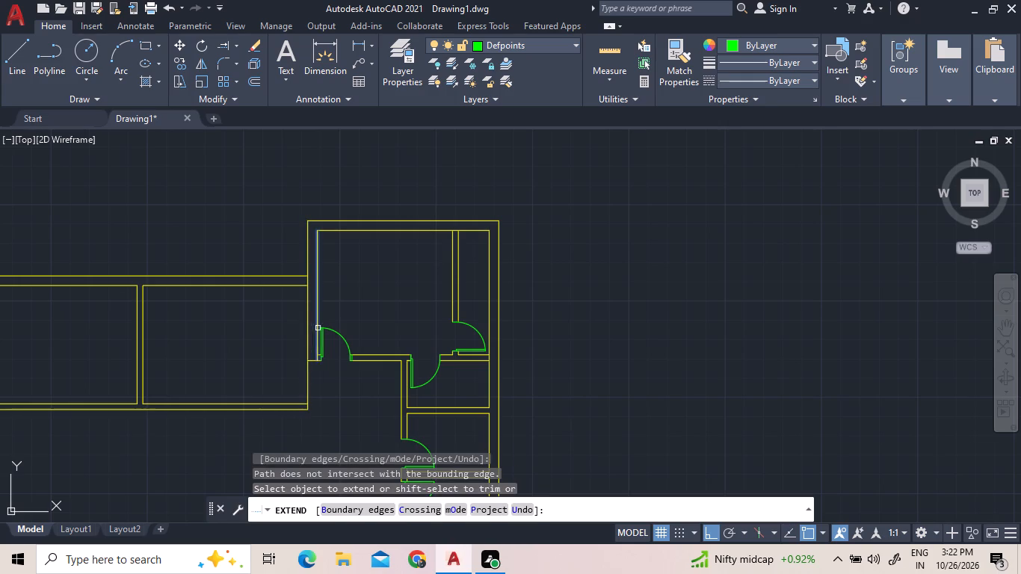
Extend the upper-right room's inner left wall line down and the lower wall's two lines rightward so they intersect.
click(314, 330)
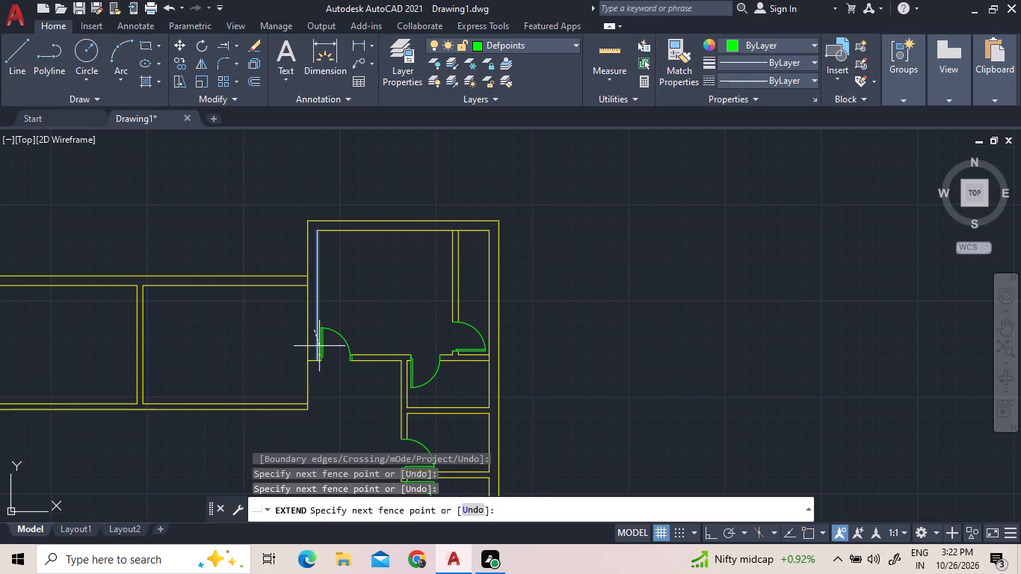
click(319, 346)
click(315, 346)
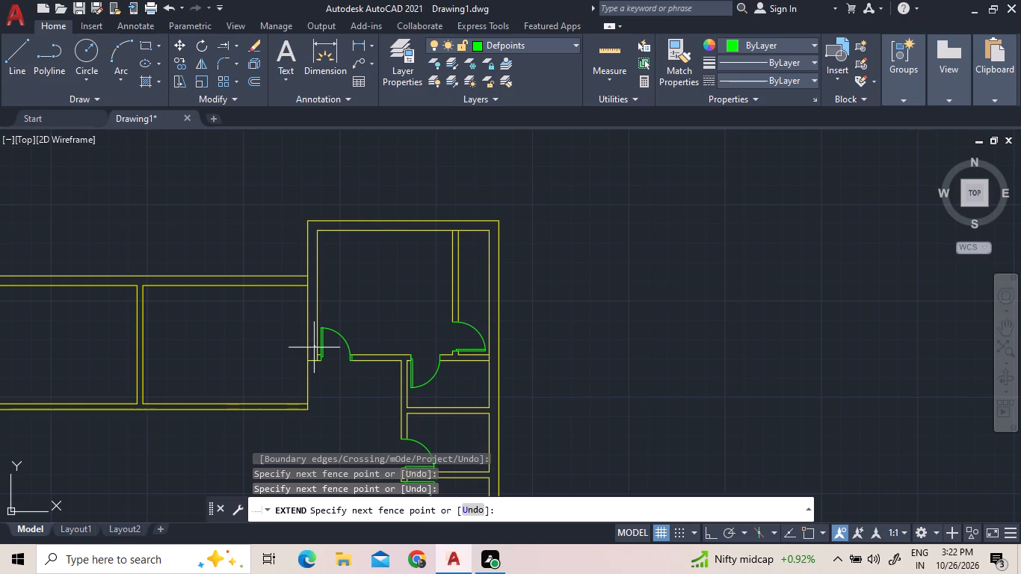
click(319, 348)
click(16, 72)
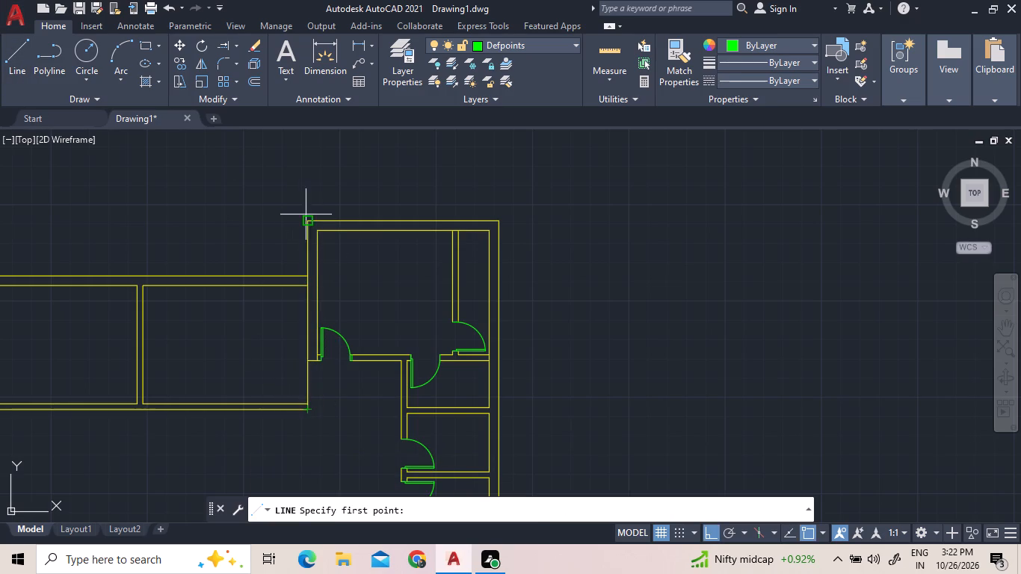
click(221, 43)
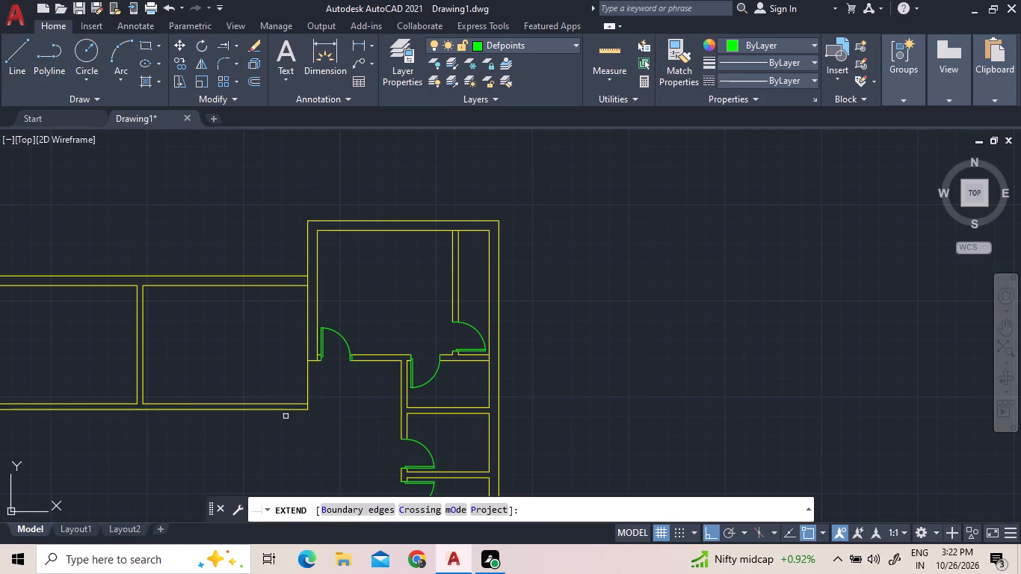
click(290, 411)
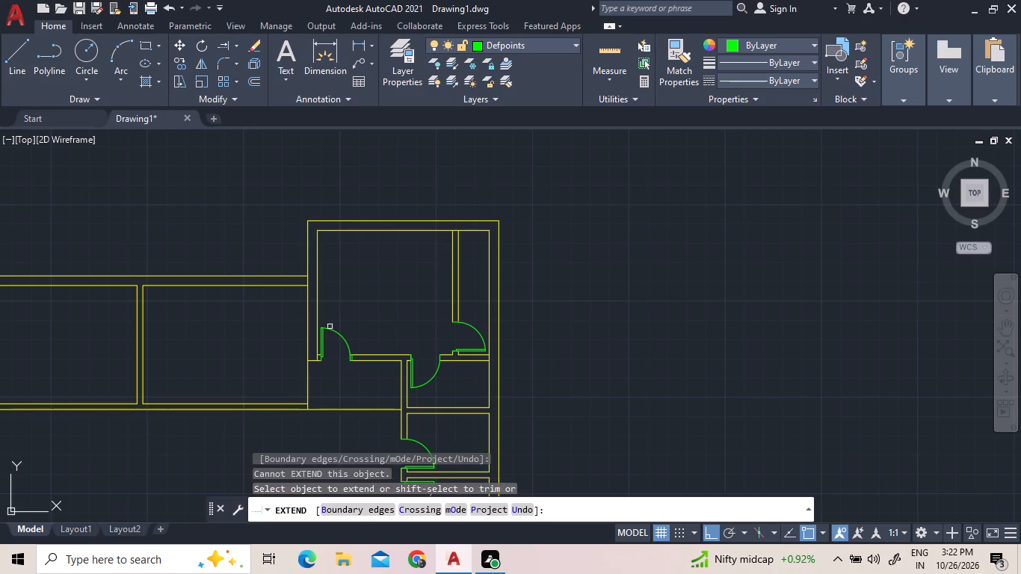
click(318, 344)
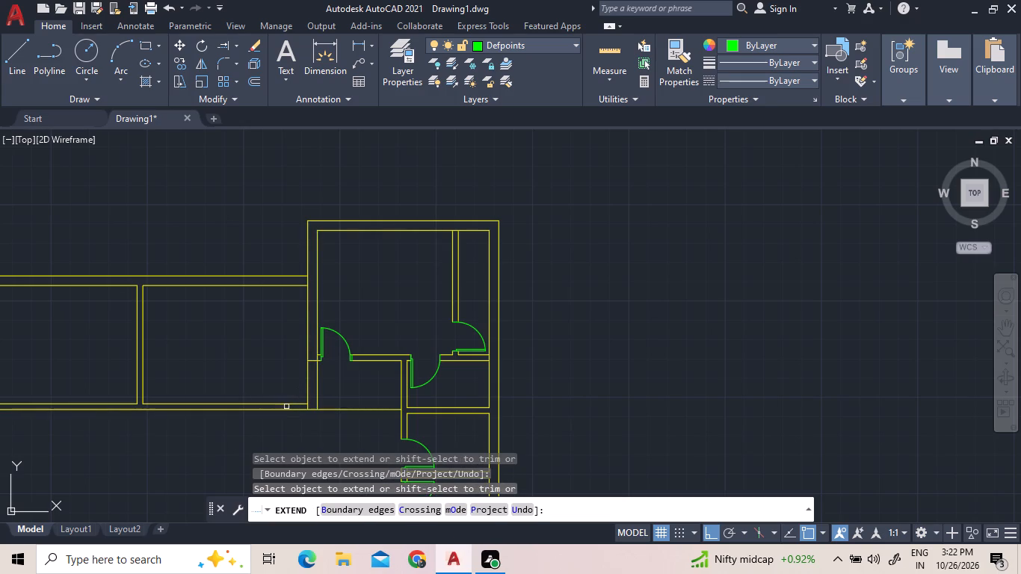
click(292, 401)
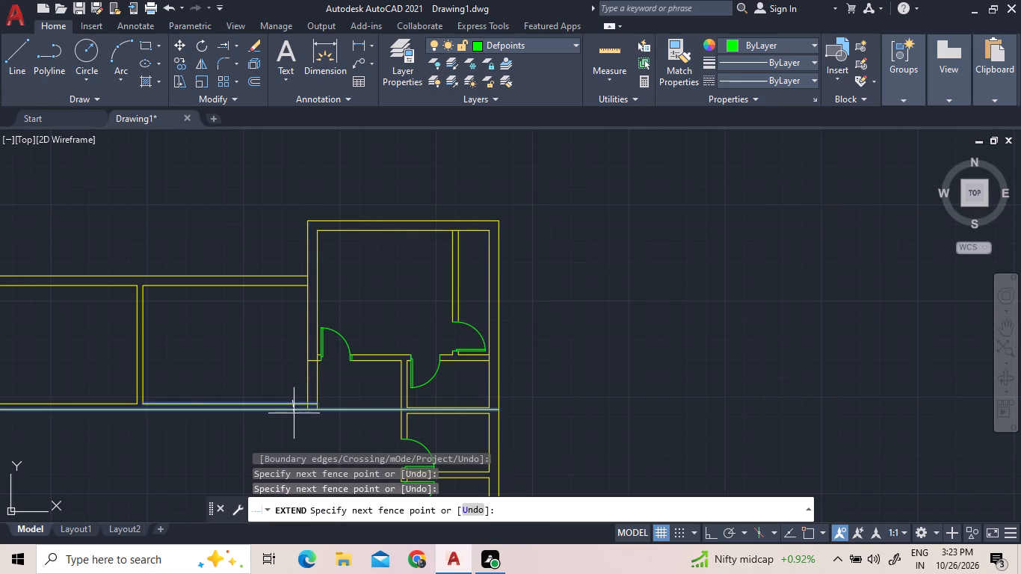
click(294, 414)
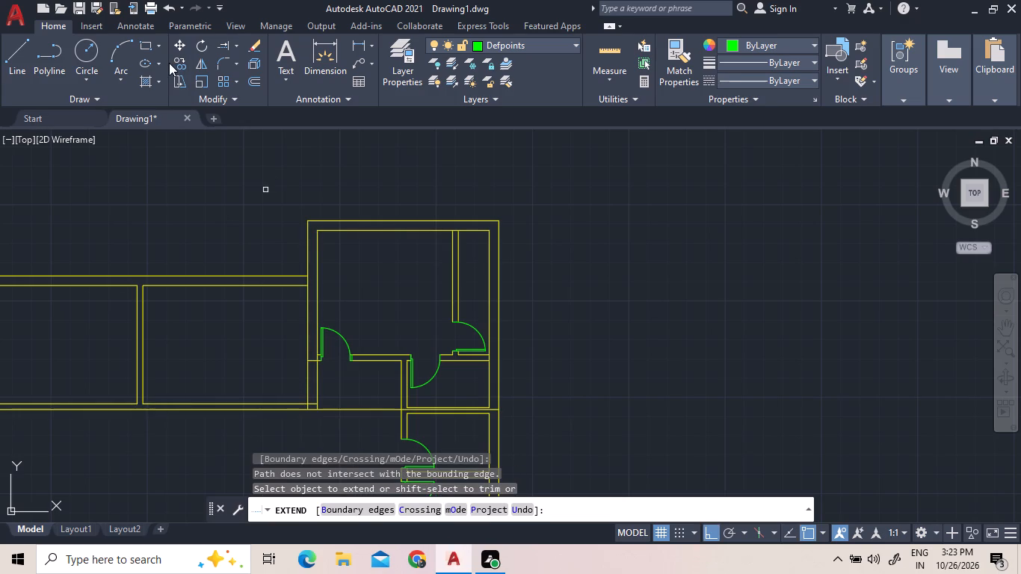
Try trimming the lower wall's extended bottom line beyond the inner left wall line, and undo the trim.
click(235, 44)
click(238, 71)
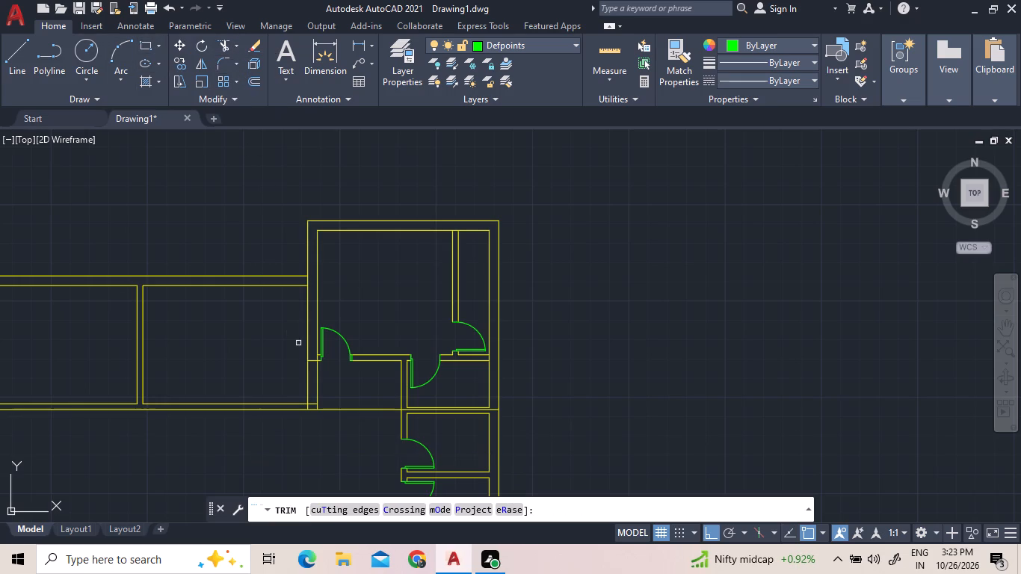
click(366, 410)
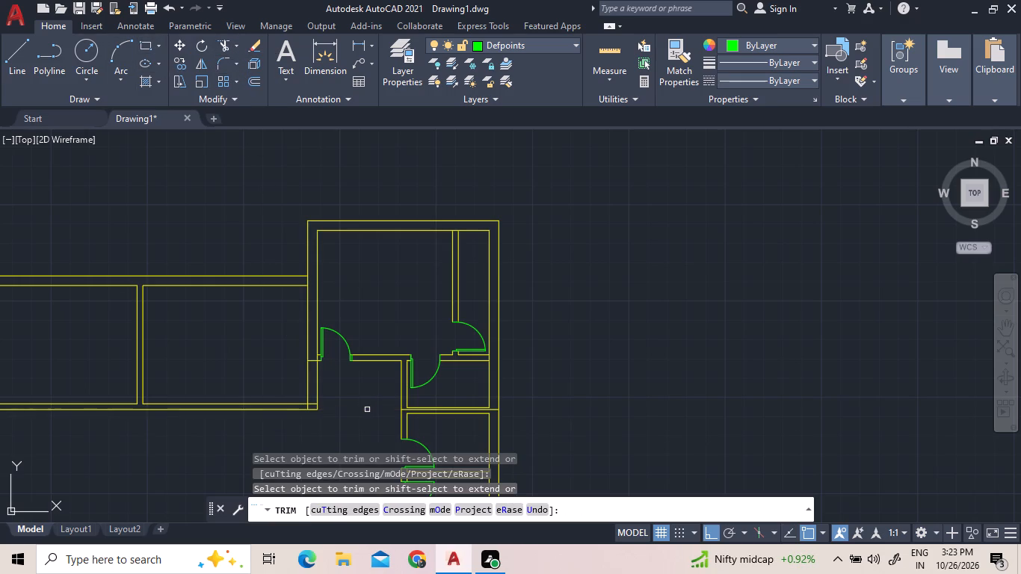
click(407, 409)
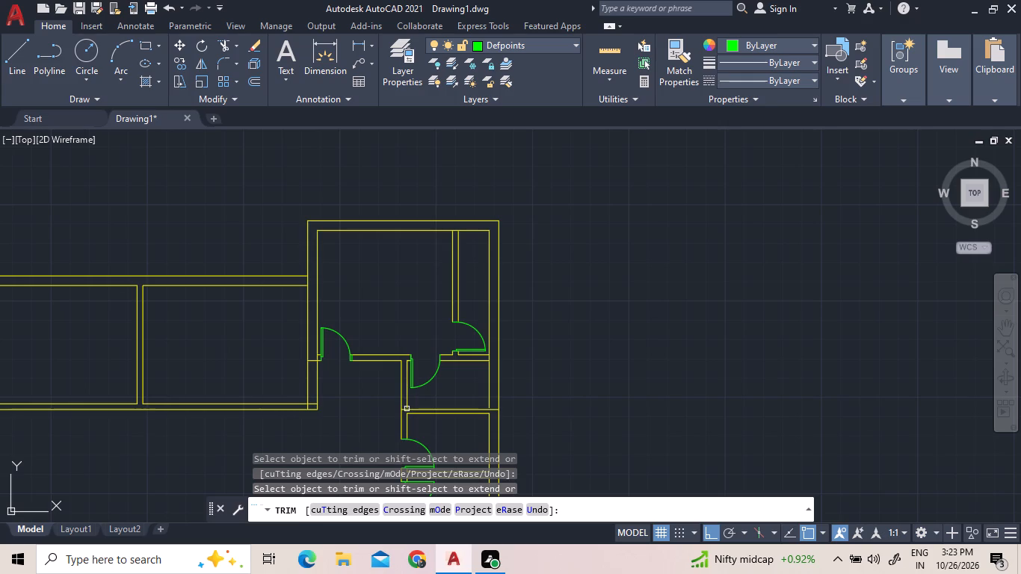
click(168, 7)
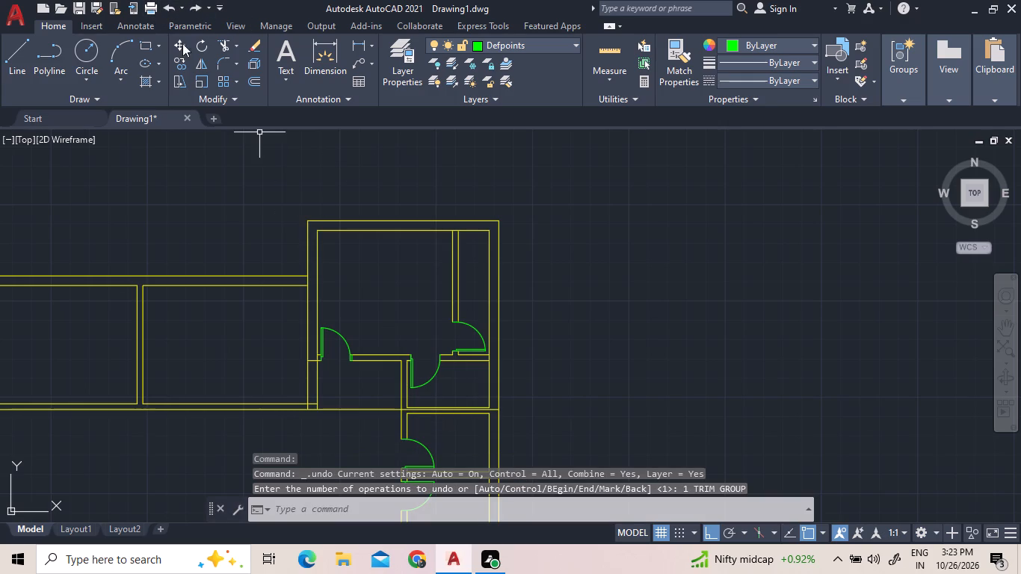
Trim the lower wall's extended bottom line between the inner left wall line and the far right outer wall.
click(231, 48)
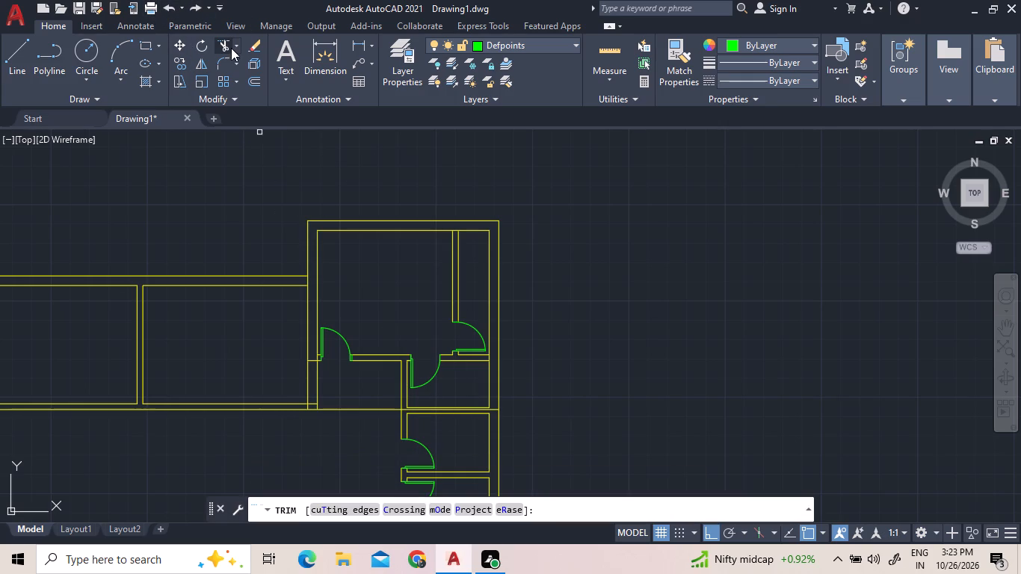
click(353, 413)
click(347, 401)
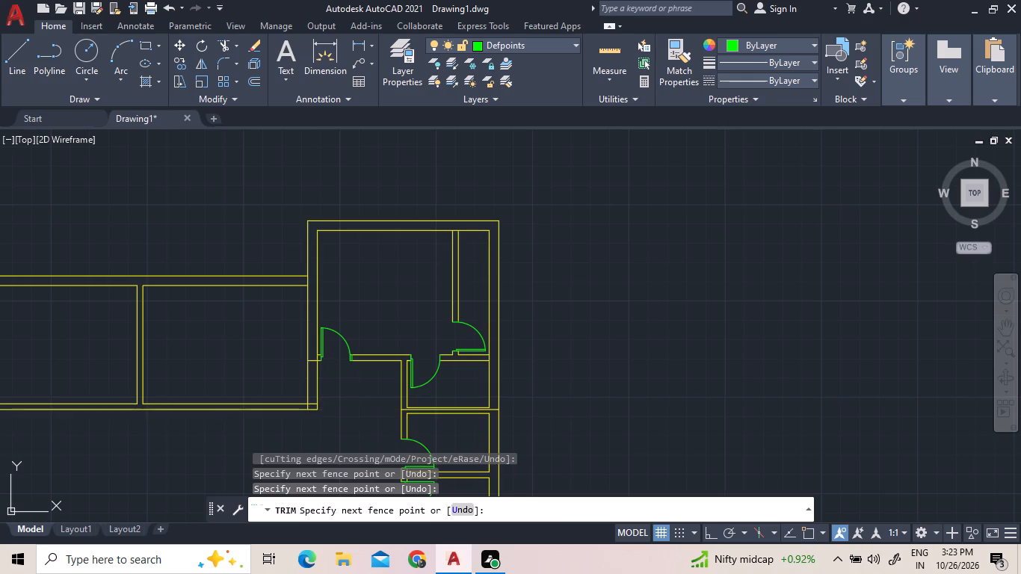
scroll(405, 416, up, 2)
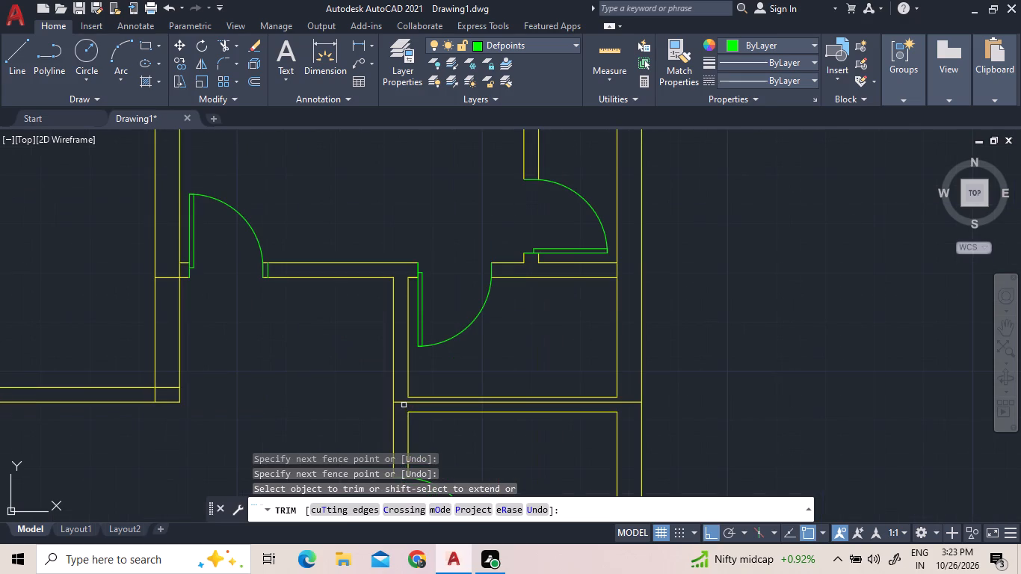
click(401, 401)
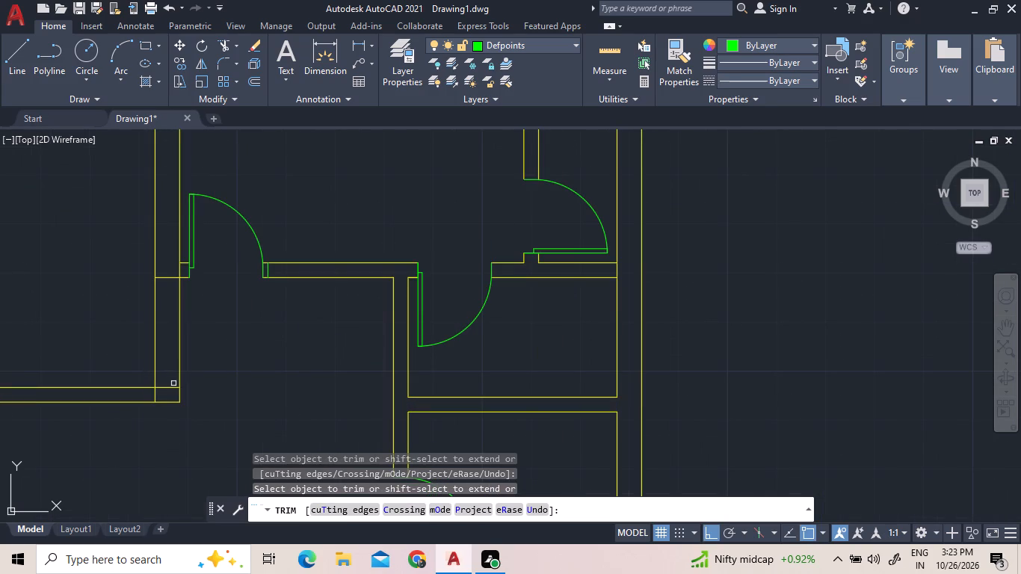
Trim the extended left wall lines between the room's bottom wall and lower wall, plus leftover stubs inside both wall ends.
click(173, 384)
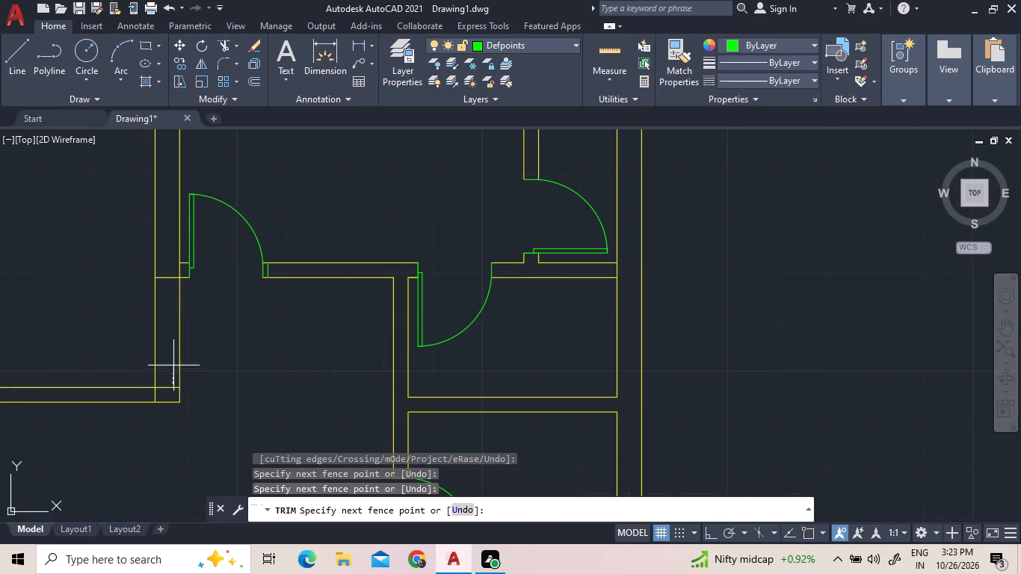
drag(144, 336, 196, 342)
click(196, 342)
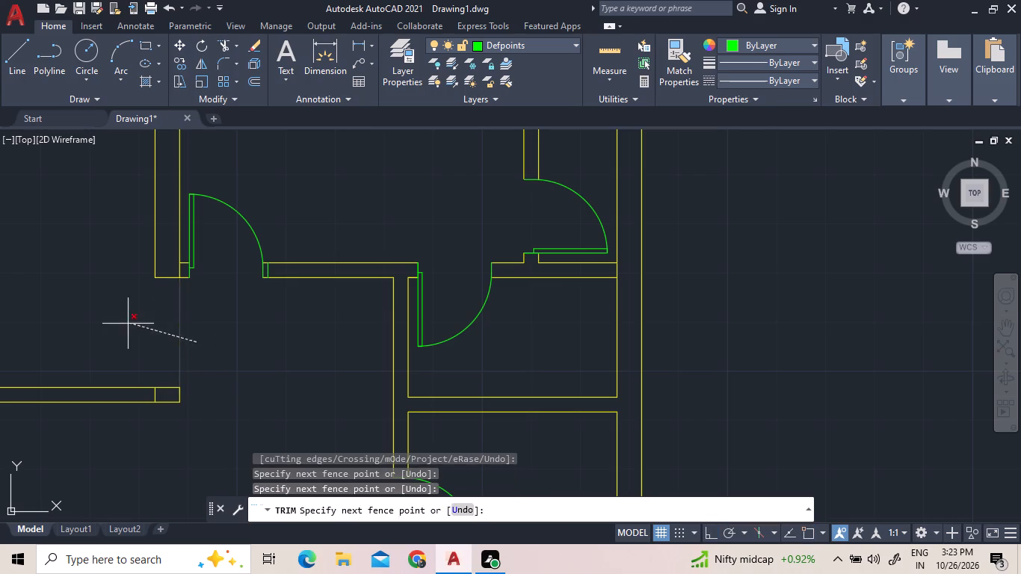
click(126, 324)
click(155, 398)
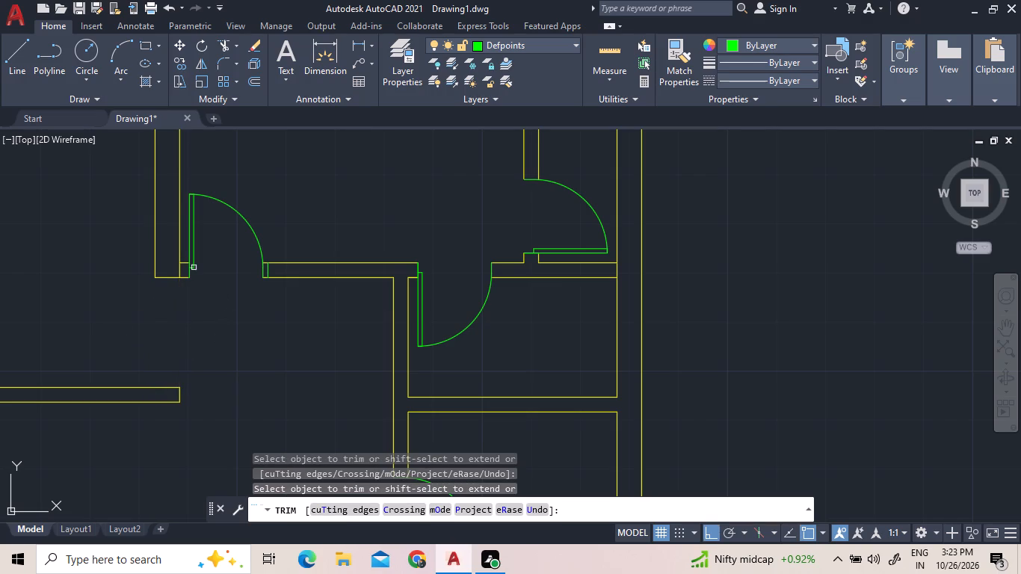
click(179, 268)
scroll(248, 318, down, 2)
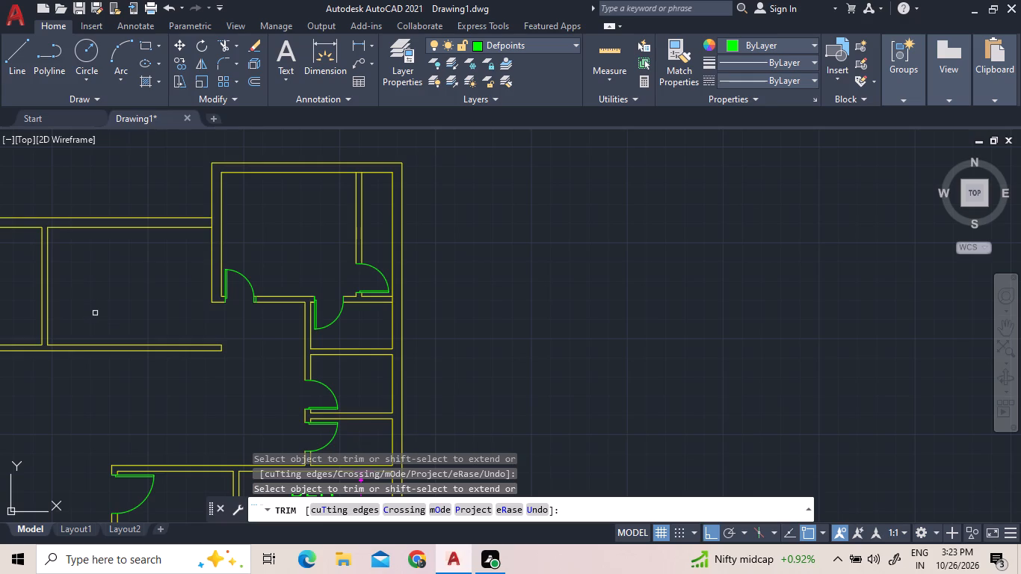
right_drag(95, 328, 95, 336)
click(183, 132)
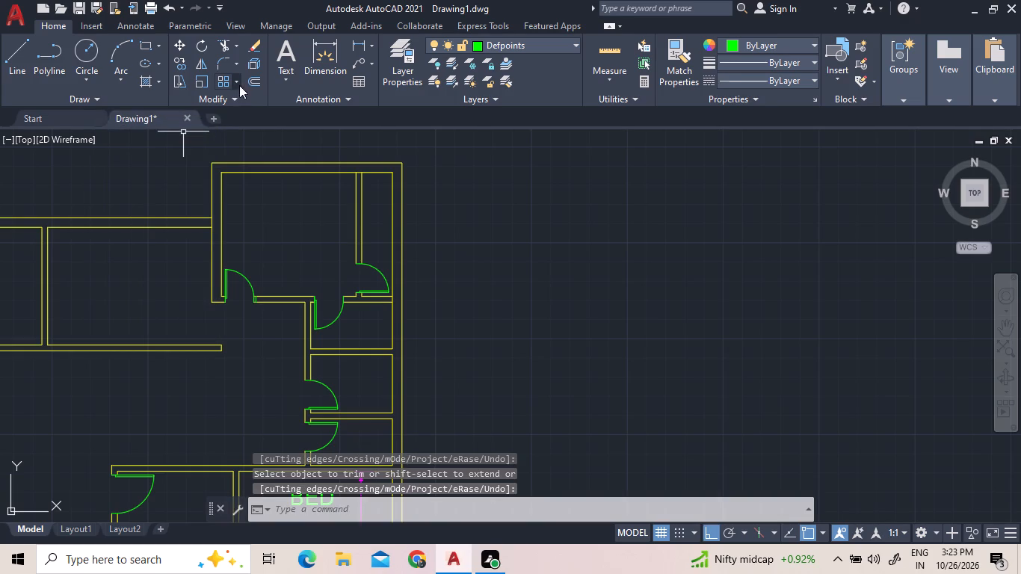
Insert a metric door from the tool palettes in the room left of the upper-right room and set it to Open 90º.
right_click(449, 253)
click(466, 286)
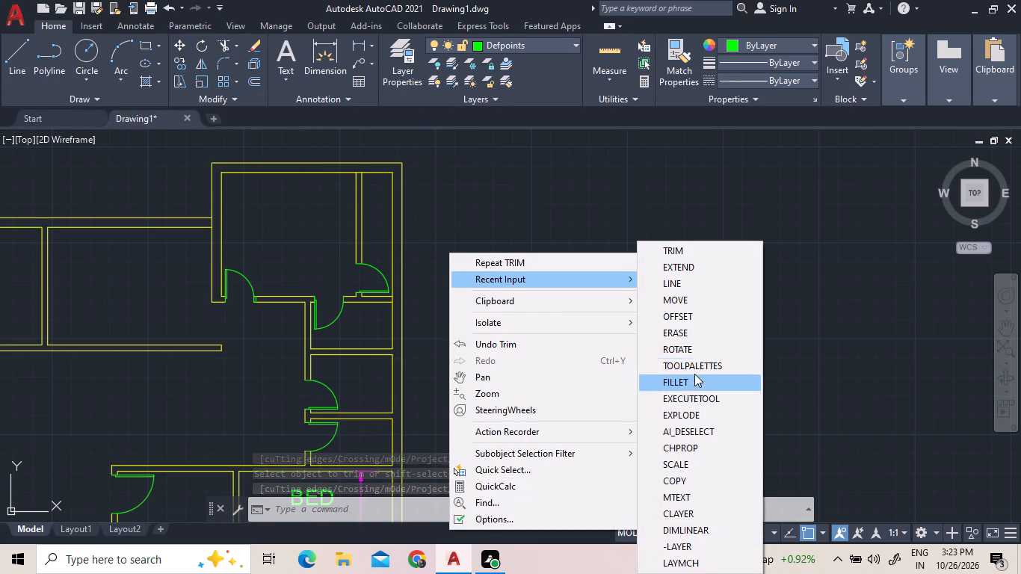
click(694, 365)
drag(641, 439, 141, 274)
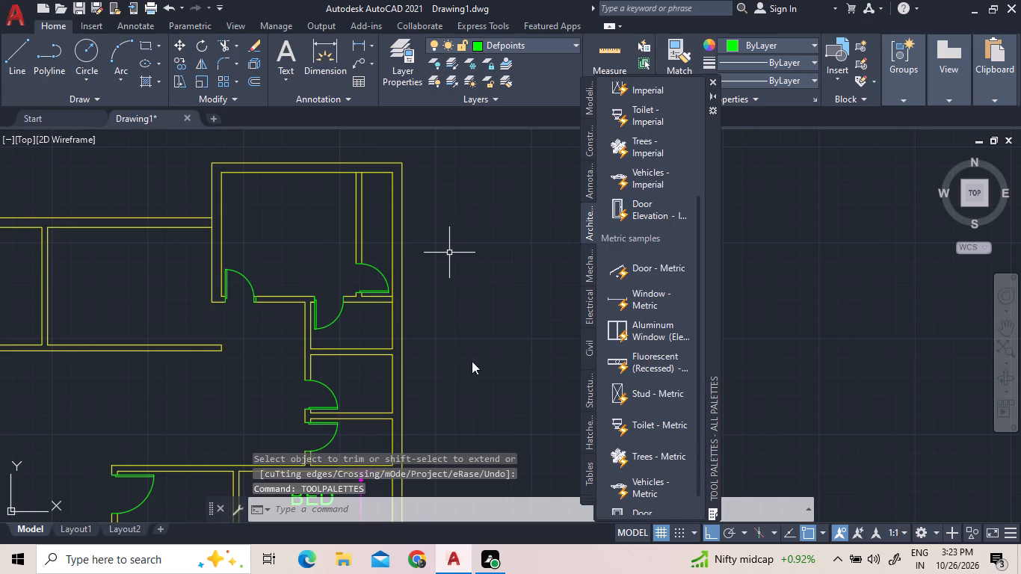
drag(661, 265, 232, 294)
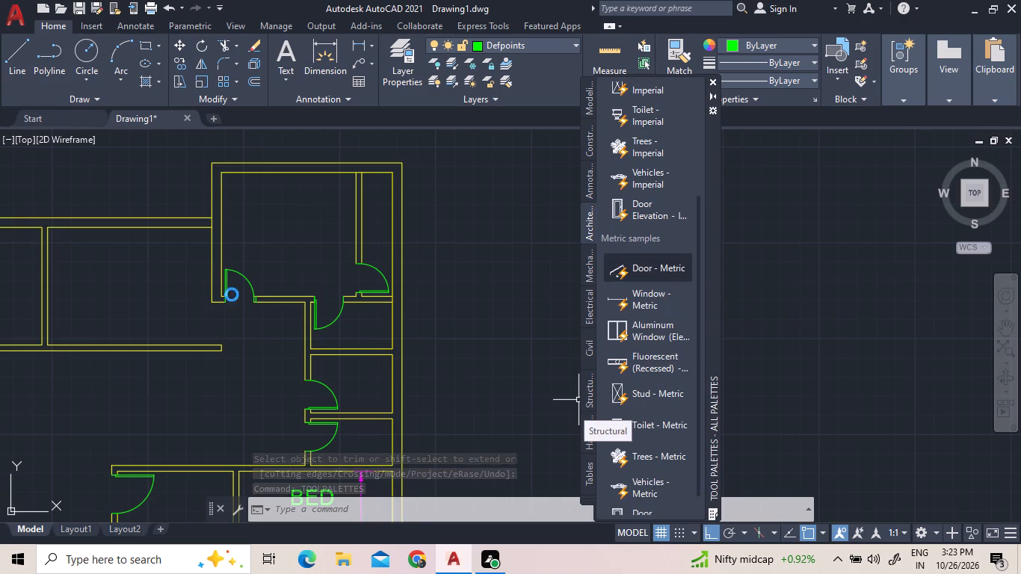
drag(232, 294, 151, 308)
click(164, 300)
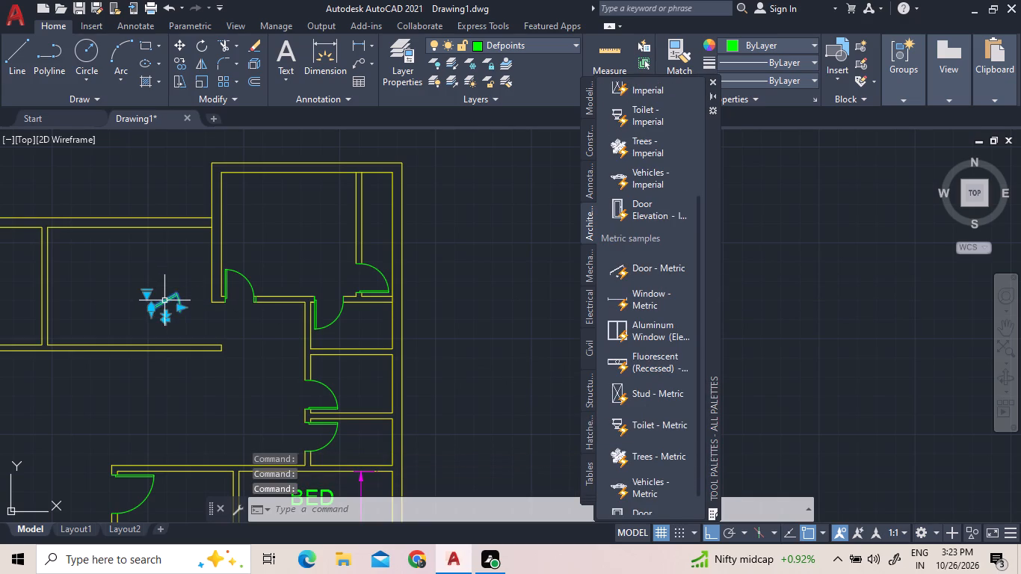
click(145, 296)
click(167, 355)
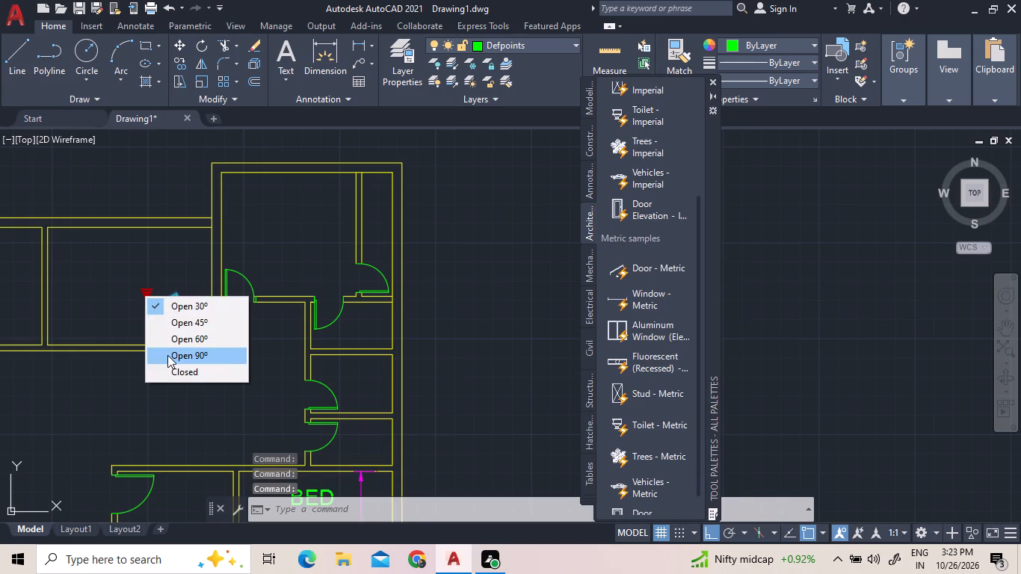
Rotate the new door 90° counterclockwise about its lower hinge-side corner.
scroll(161, 286, up, 2)
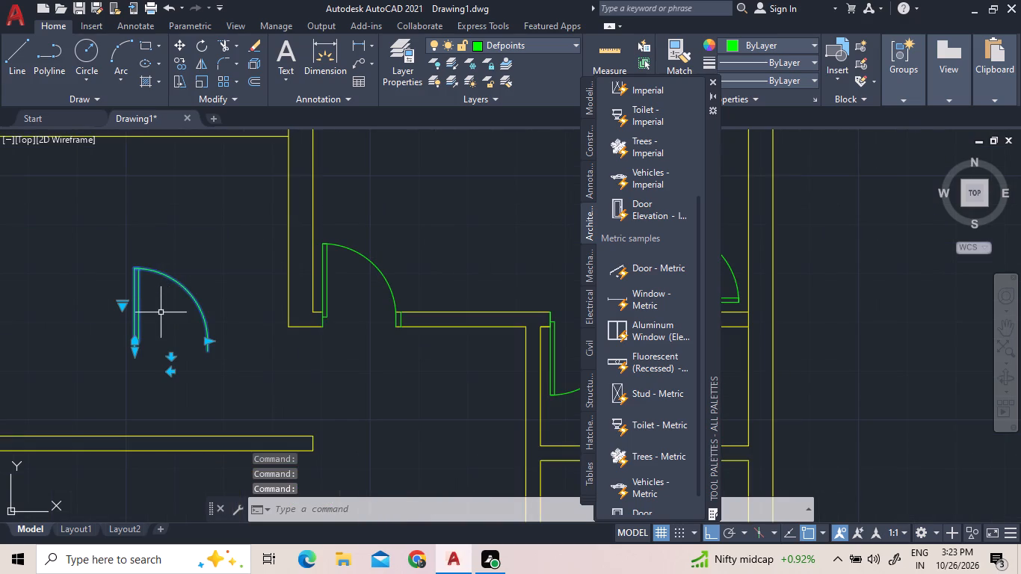
right_click(161, 312)
click(170, 342)
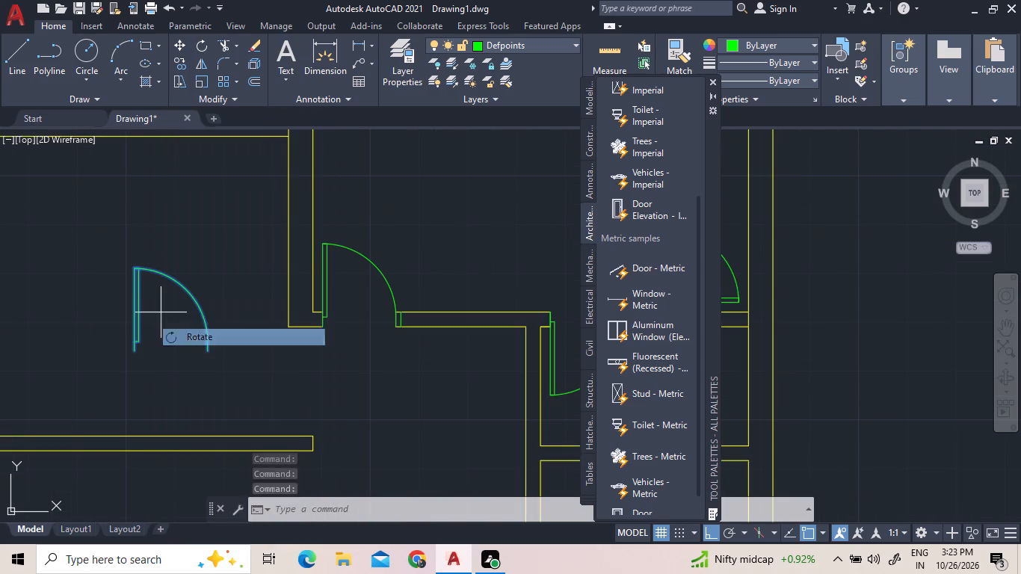
click(135, 353)
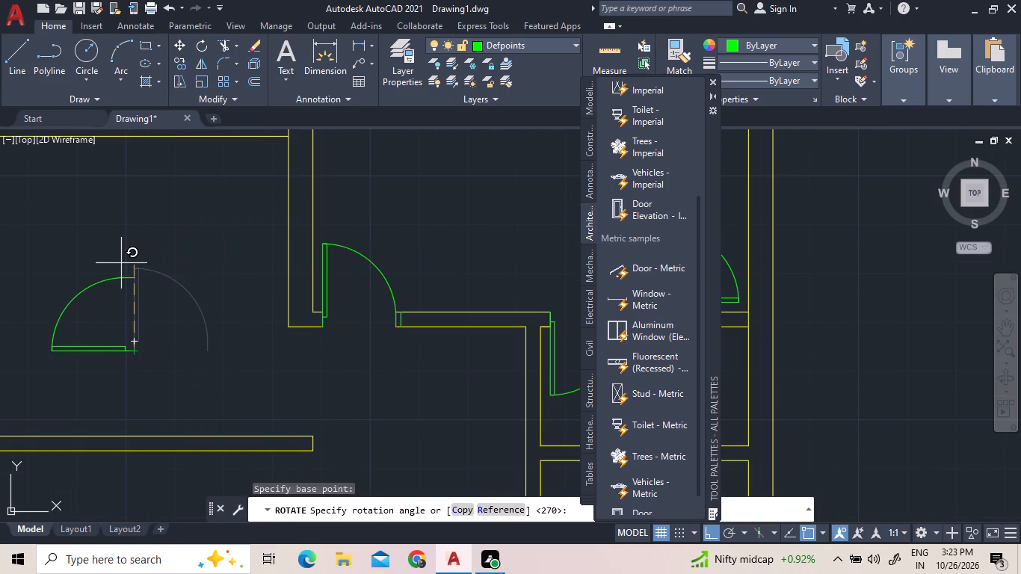
click(111, 260)
Move the rotated door by its lower hinge-side corner to the upper corner of the lower wall's open end.
click(119, 351)
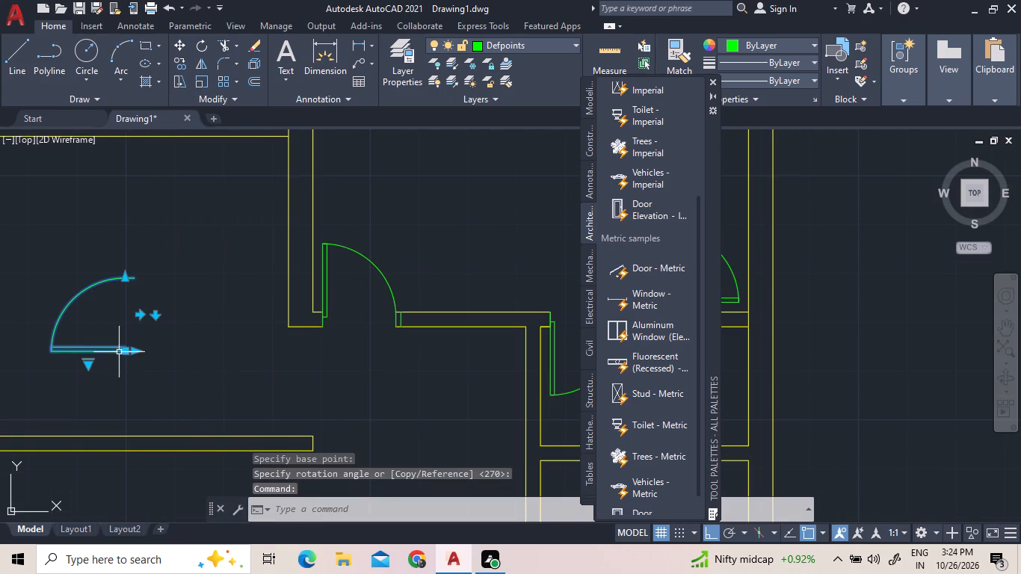
right_click(58, 305)
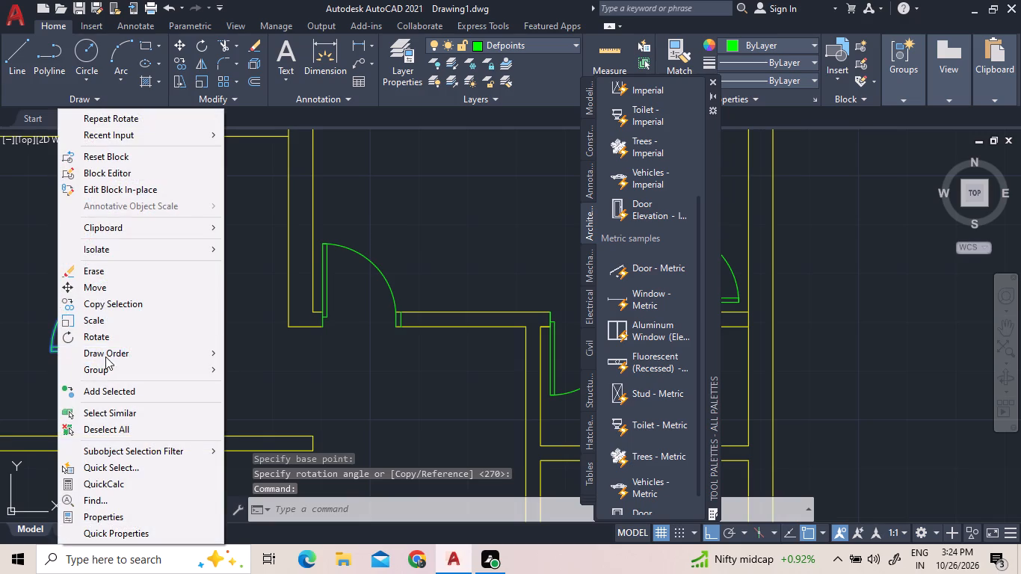
click(111, 281)
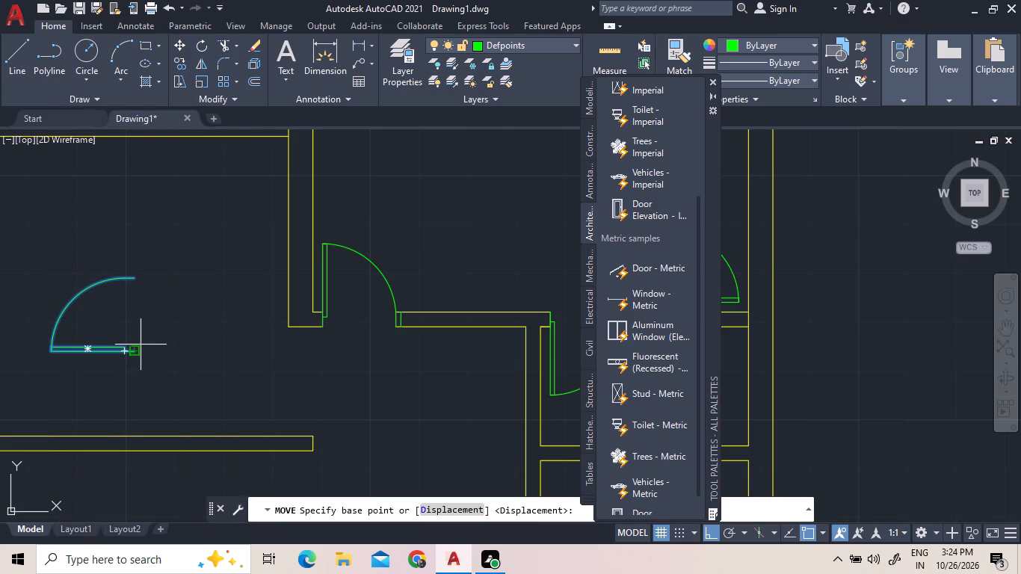
click(136, 355)
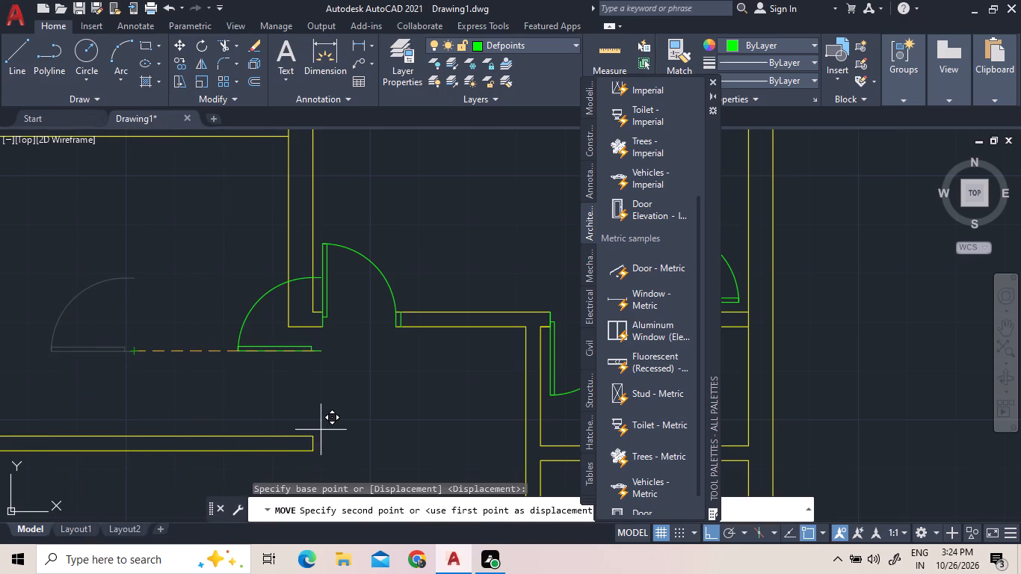
click(311, 438)
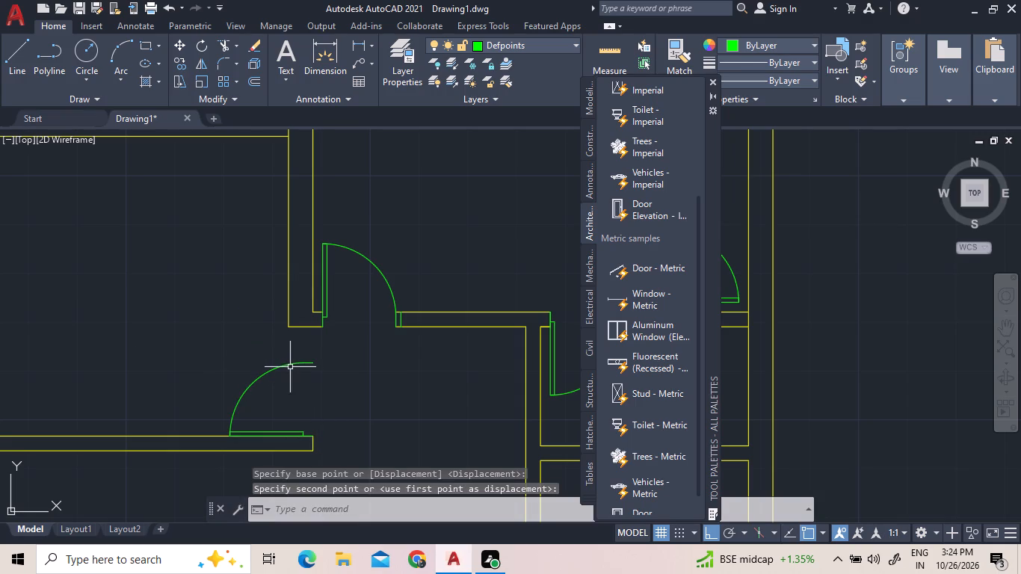
Erase the short horizontal line closing the bottom of the vertical wall above the moved door.
click(303, 324)
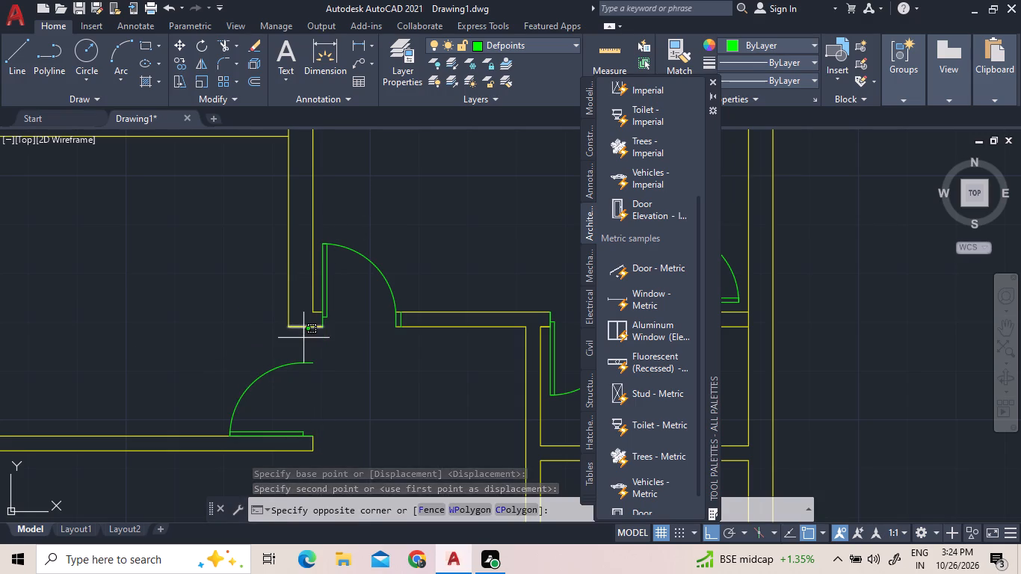
click(303, 338)
right_click(303, 338)
click(339, 273)
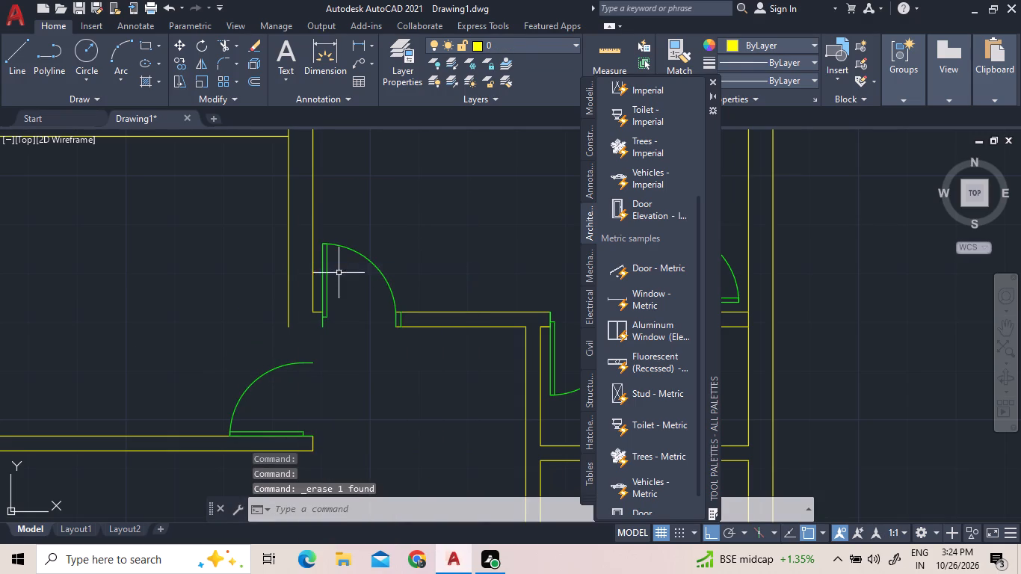
Extend both vertical wall lines down to the moved door, and the adjoining room's lower wall line across to the vertical wall.
click(237, 43)
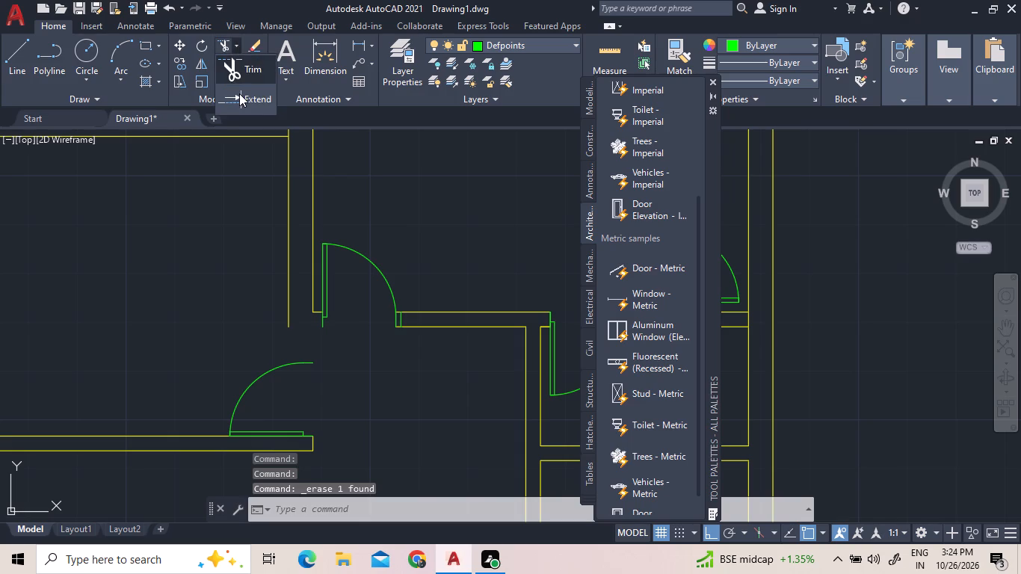
click(239, 93)
click(290, 217)
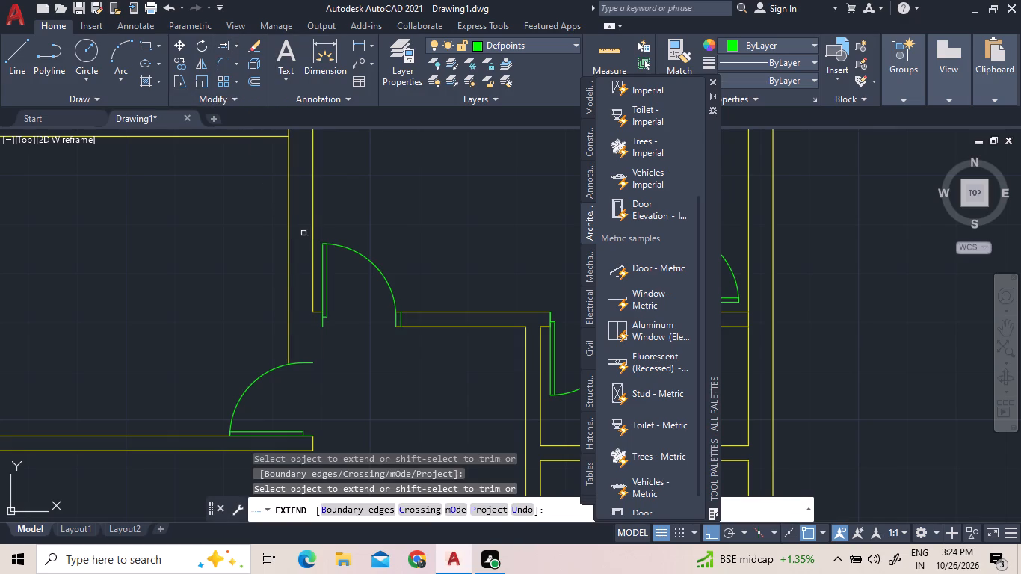
click(315, 240)
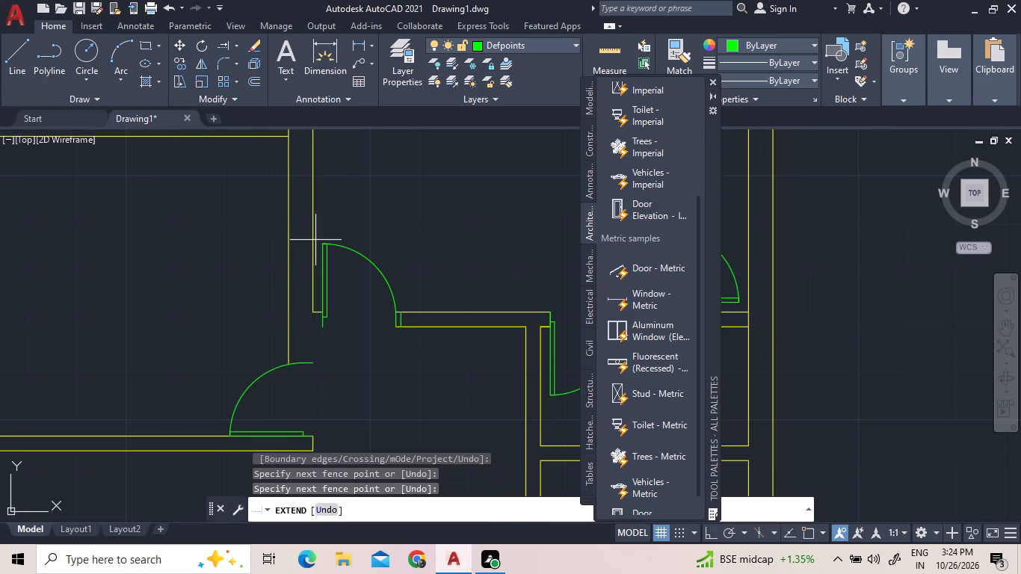
click(304, 248)
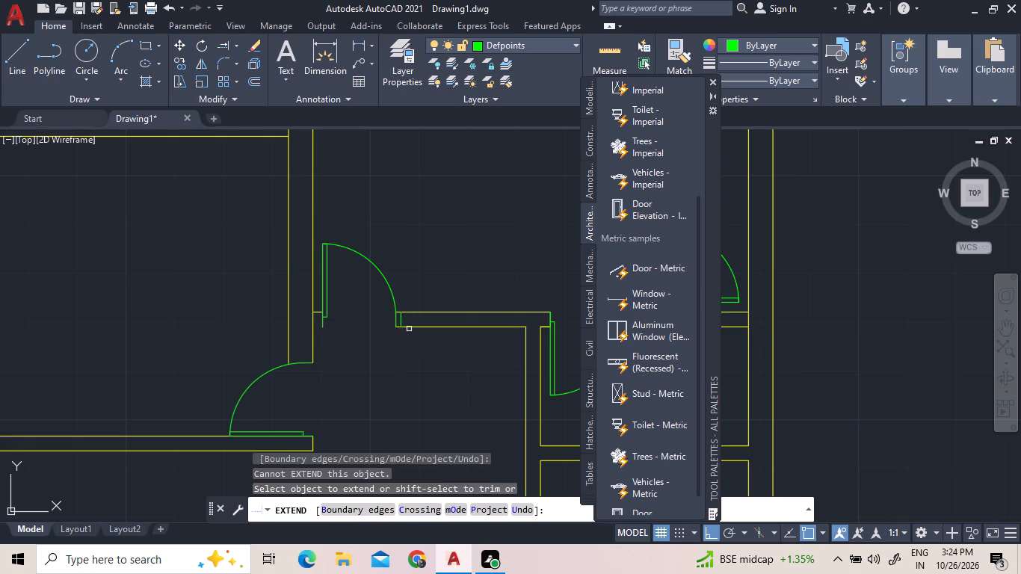
click(409, 328)
click(374, 327)
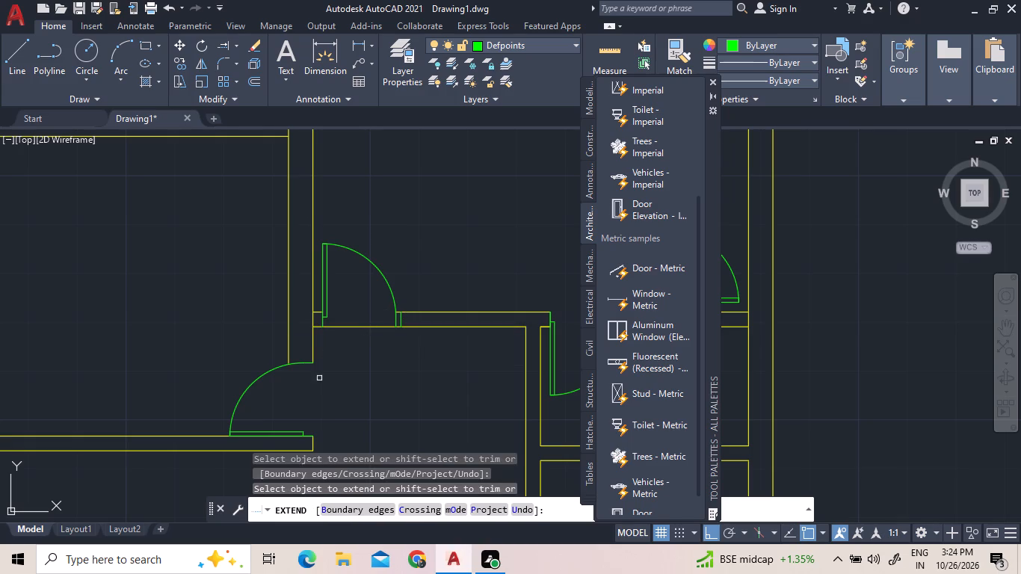
right_drag(194, 361, 138, 437)
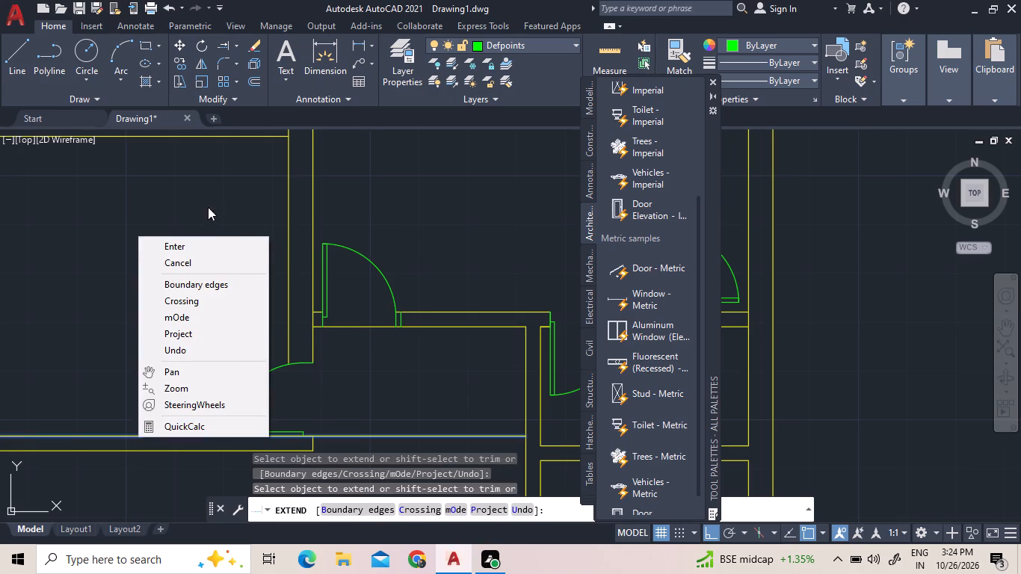
click(212, 246)
Trim the upper-right room's outer left wall line where the long top wall's two lines meet it.
scroll(241, 342, down, 3)
scroll(244, 270, up, 3)
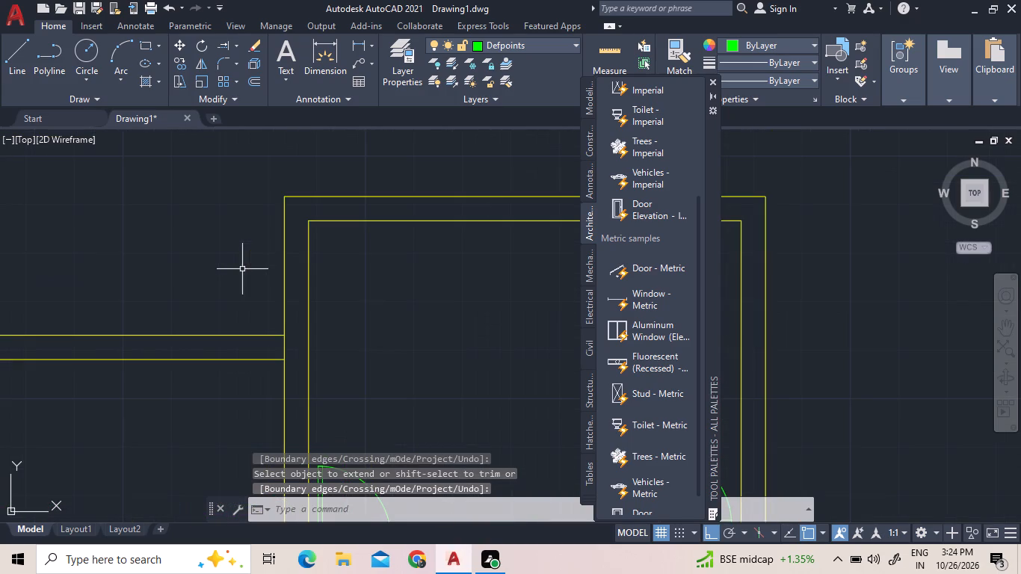
click(236, 45)
click(238, 75)
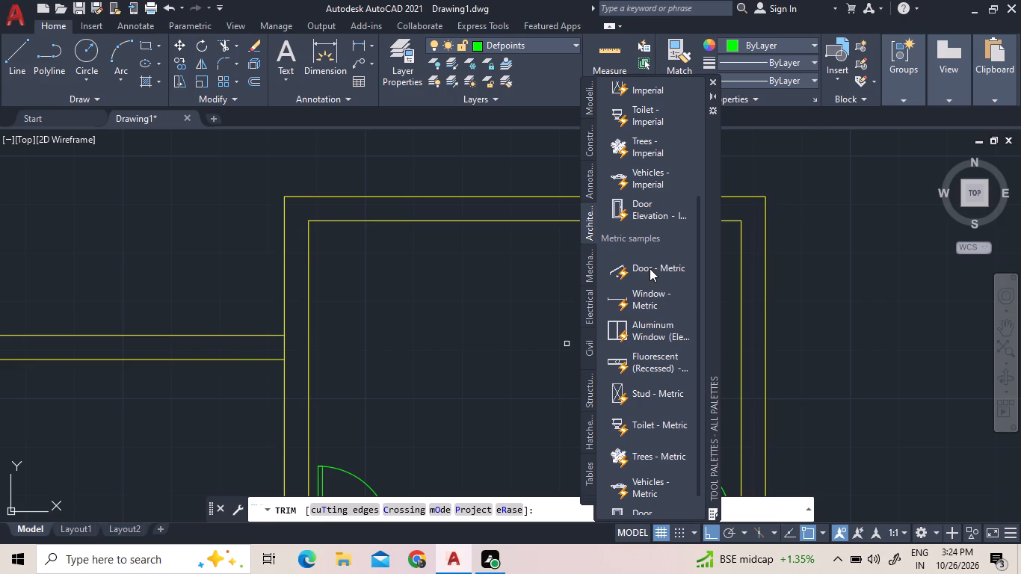
click(280, 344)
click(294, 348)
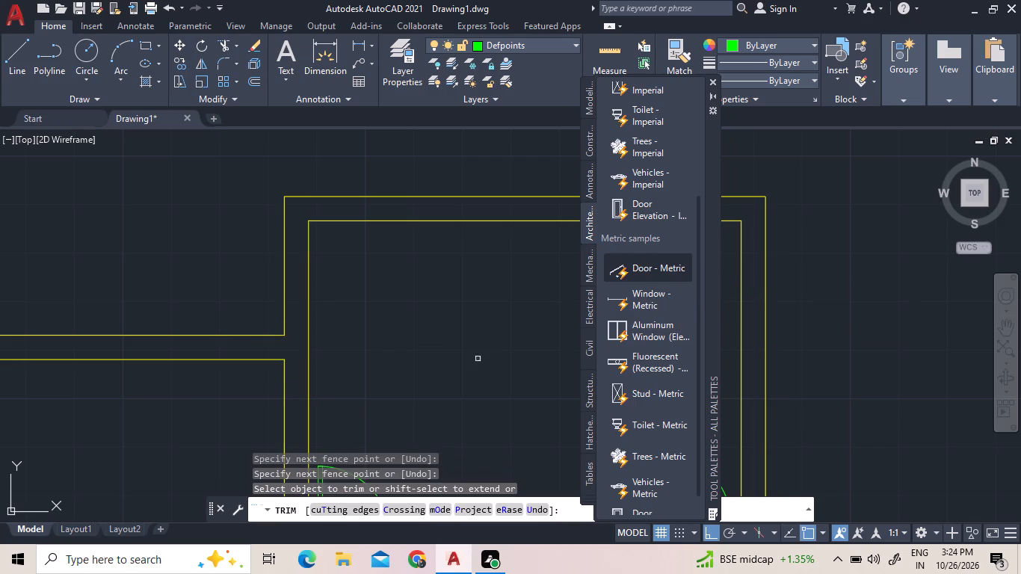
click(478, 357)
click(389, 319)
scroll(393, 324, down, 4)
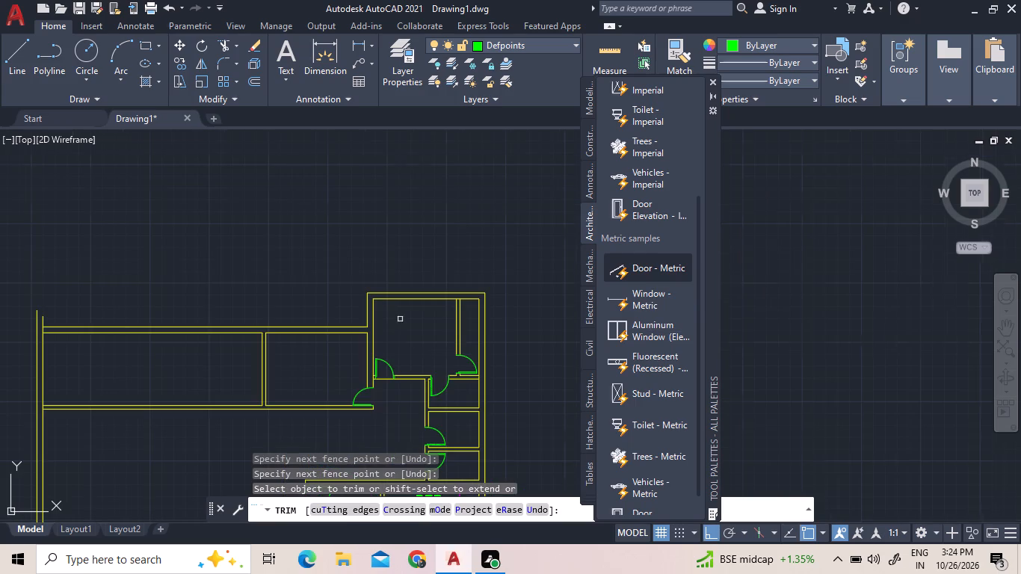
right_click(410, 318)
click(427, 329)
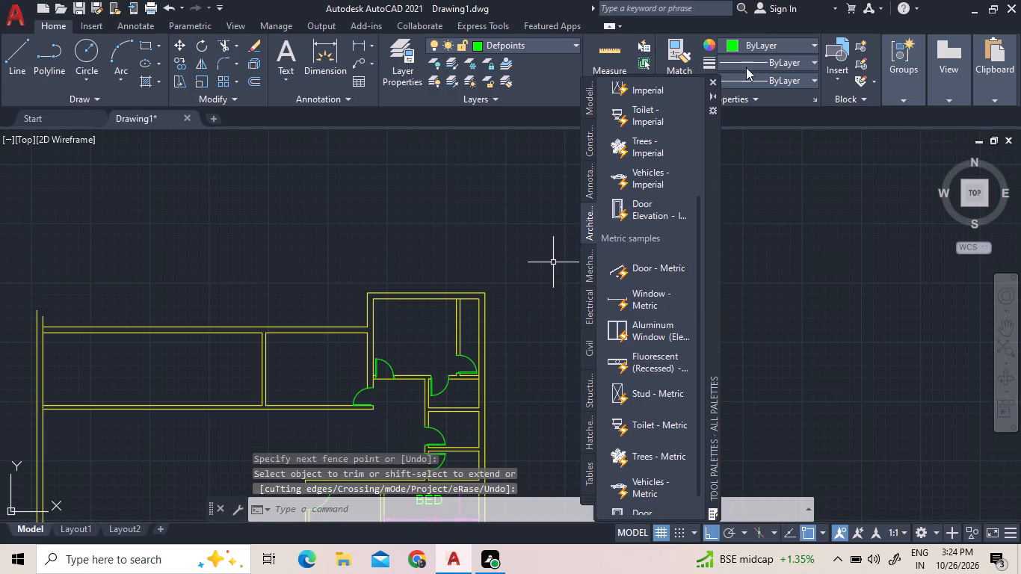
Close the tool palettes.
click(718, 77)
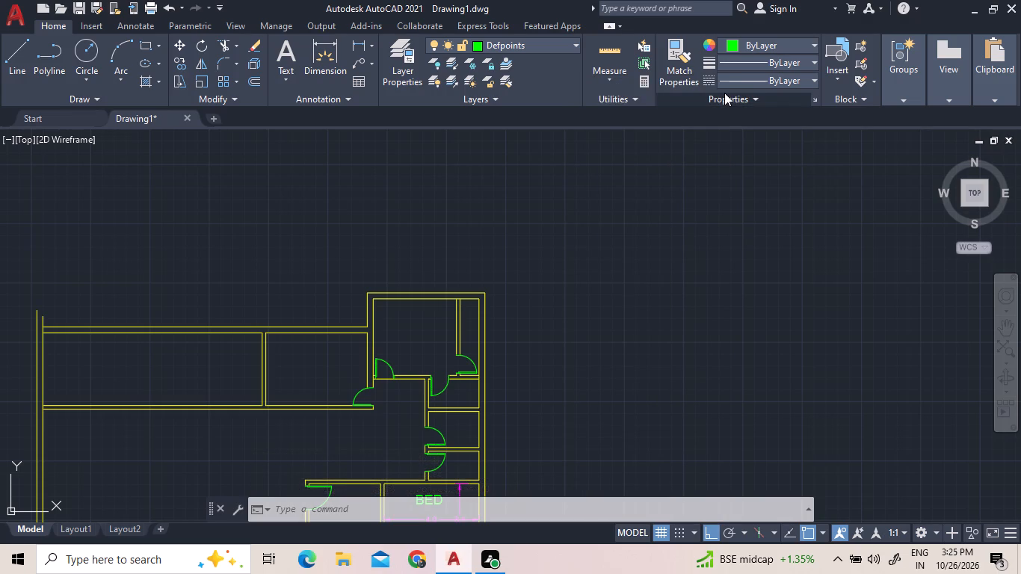
Trim the bottom wall line across the upper-right room's left door opening, plus the vertical segments inside both ends of that wall.
scroll(390, 386, up, 3)
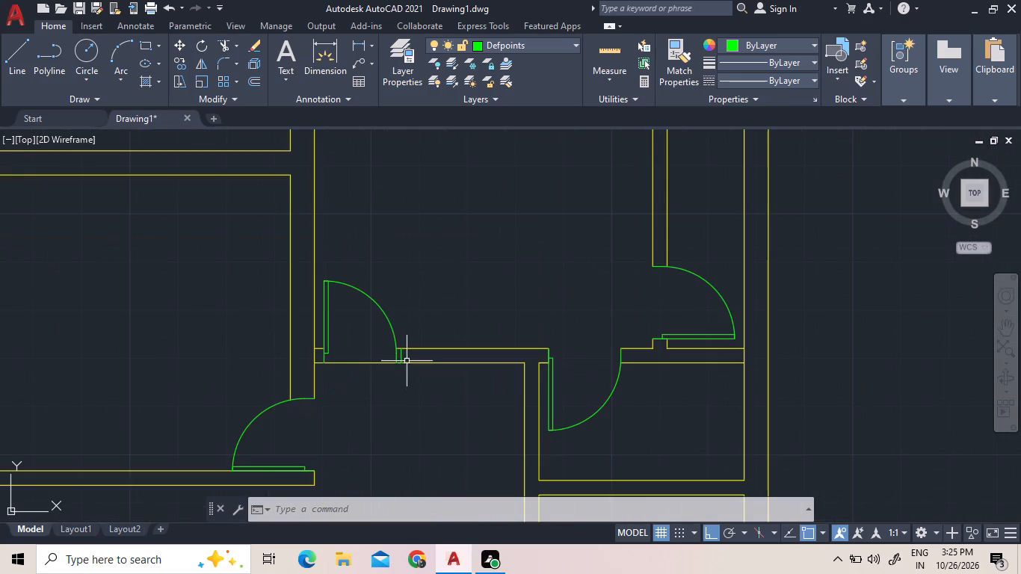
click(223, 46)
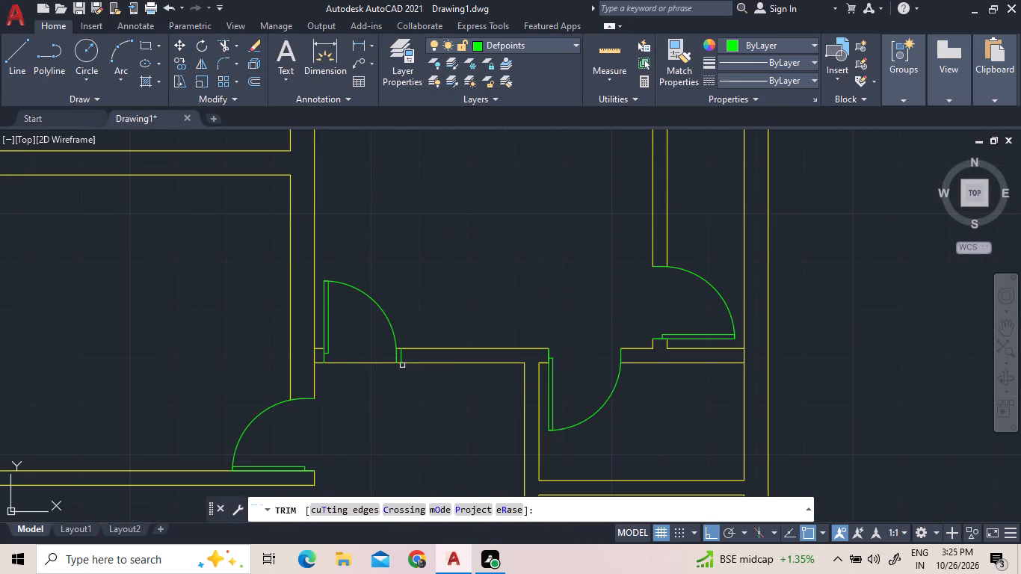
click(368, 358)
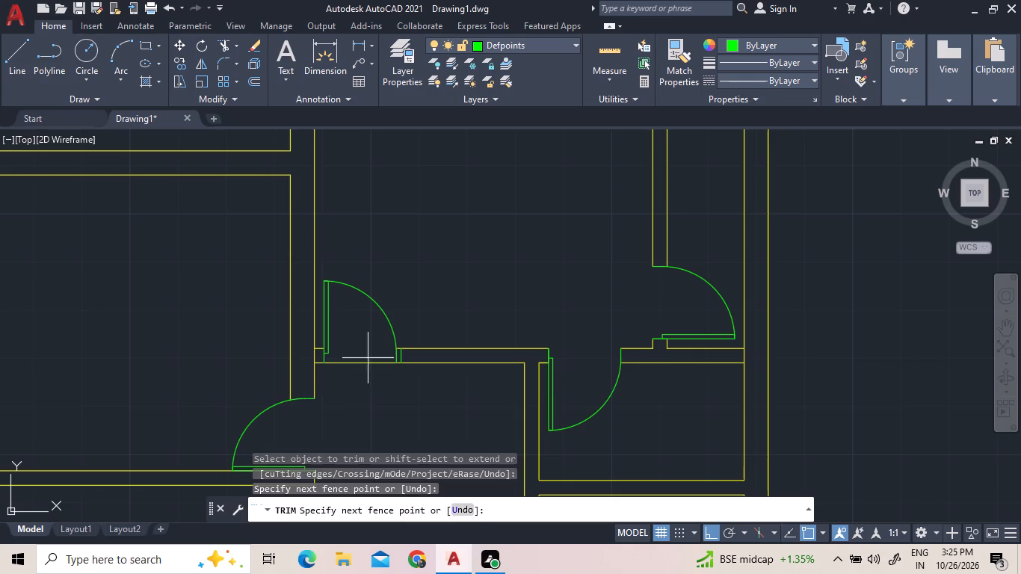
click(363, 376)
click(312, 357)
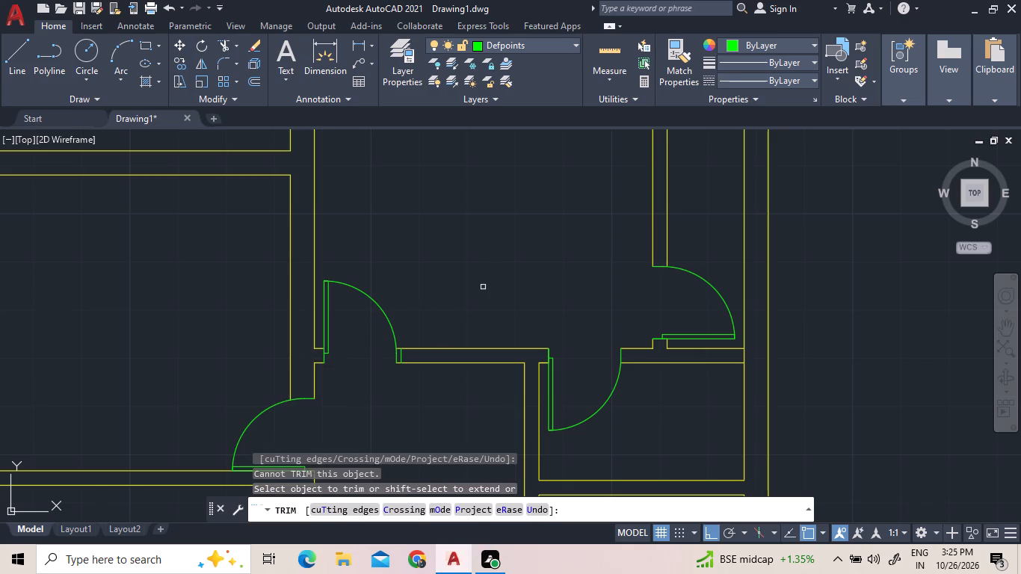
click(746, 359)
Trim the upper-right room's inner top wall line between the two lines of its narrow vertical partition.
scroll(693, 426, down, 3)
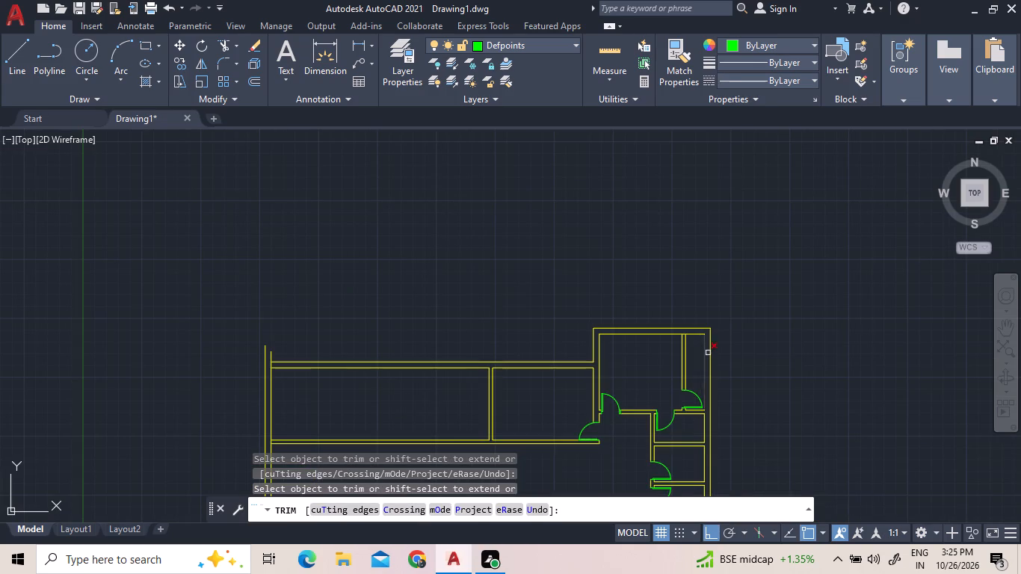
scroll(694, 342, up, 3)
click(650, 314)
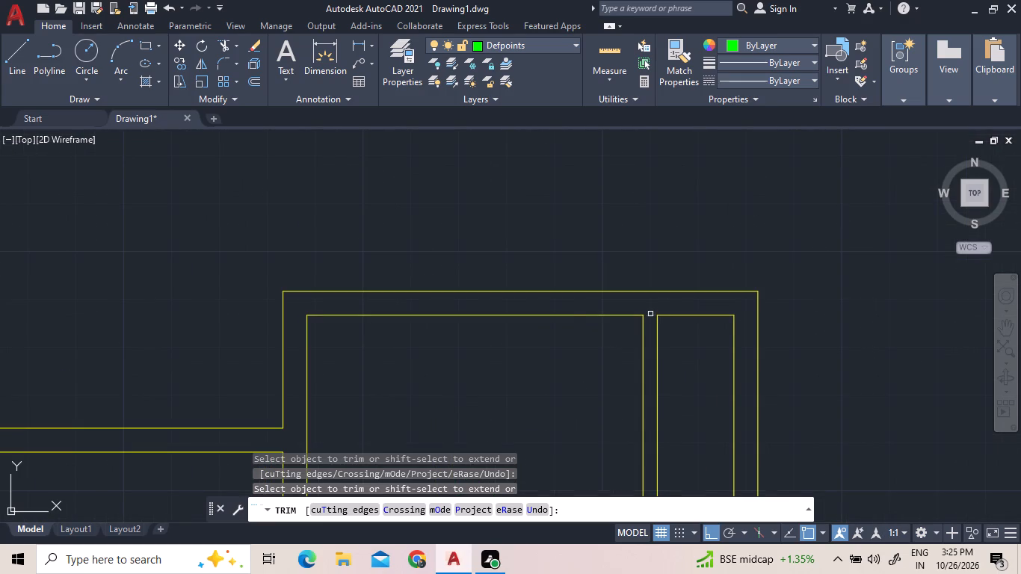
Trim the inner left wall line's overshoot above the long top wall and its segment between that wall's two lines.
scroll(660, 312, down, 3)
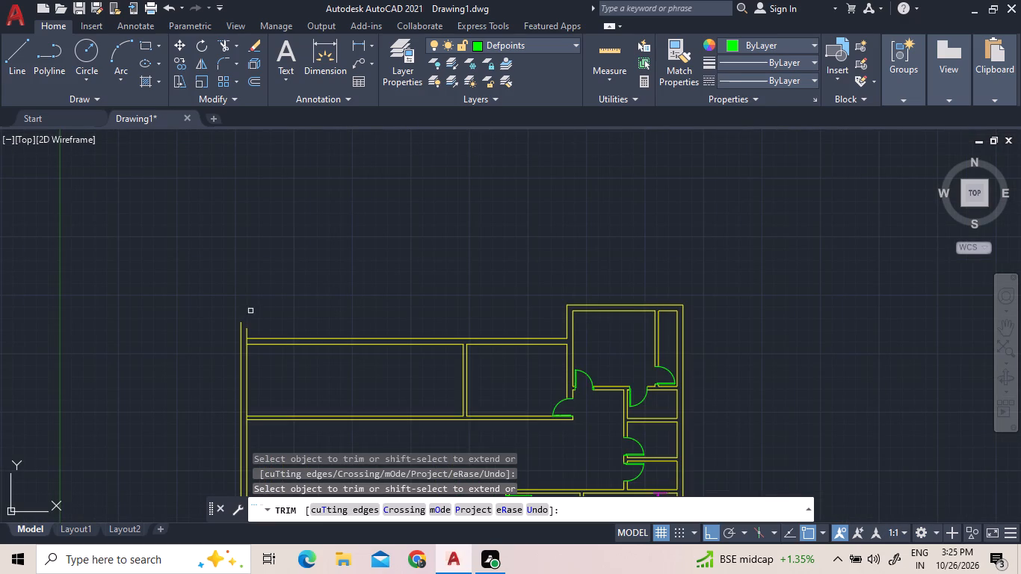
click(247, 326)
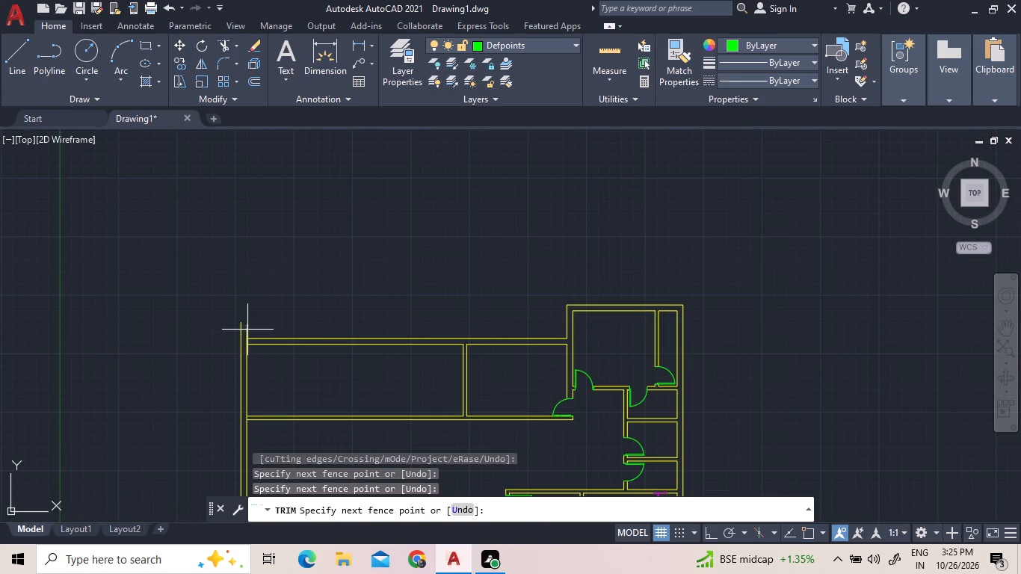
click(246, 333)
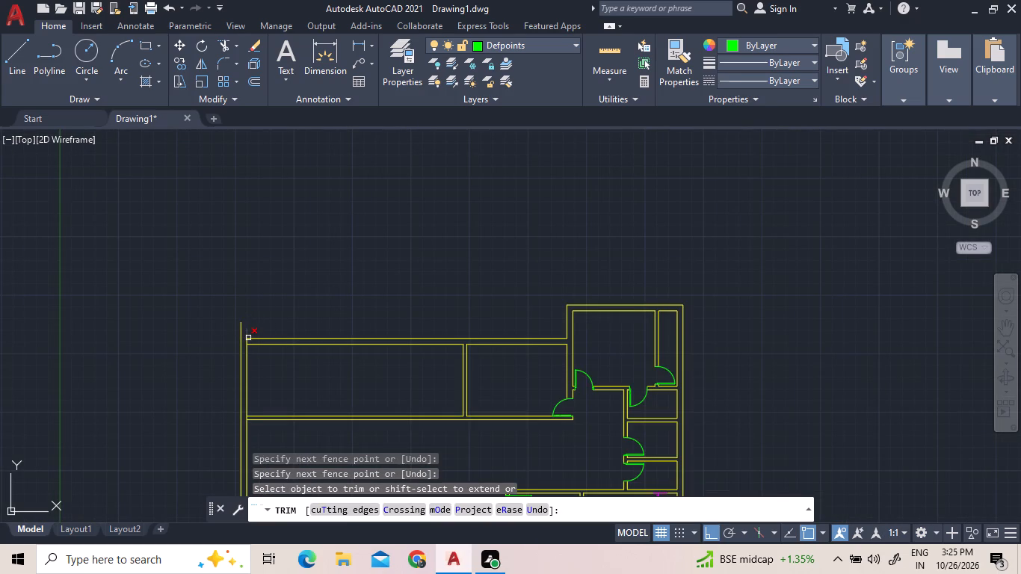
click(248, 338)
click(248, 339)
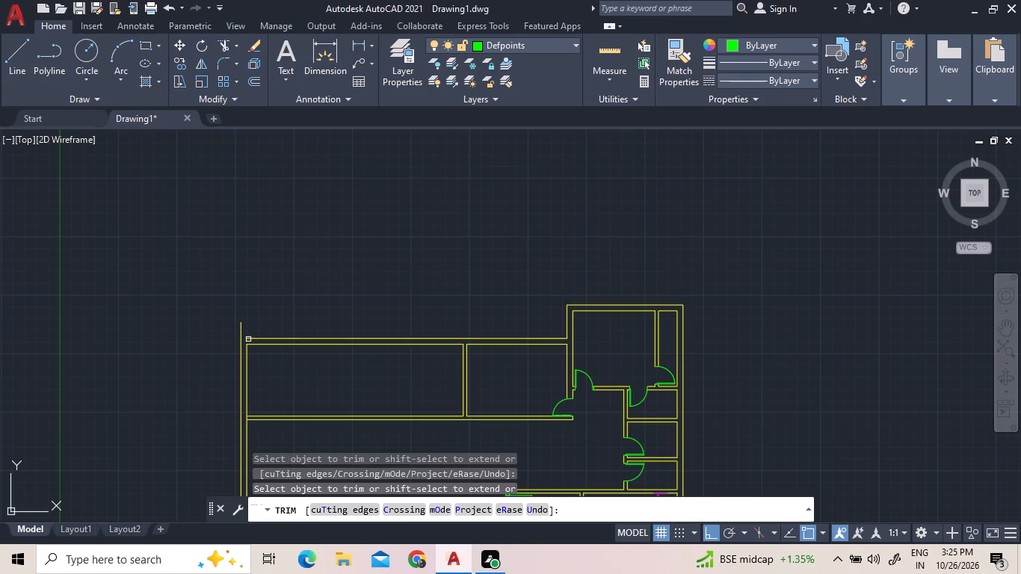
Extend the long top wall's outer line to the outer left wall line.
click(247, 43)
click(235, 43)
click(233, 81)
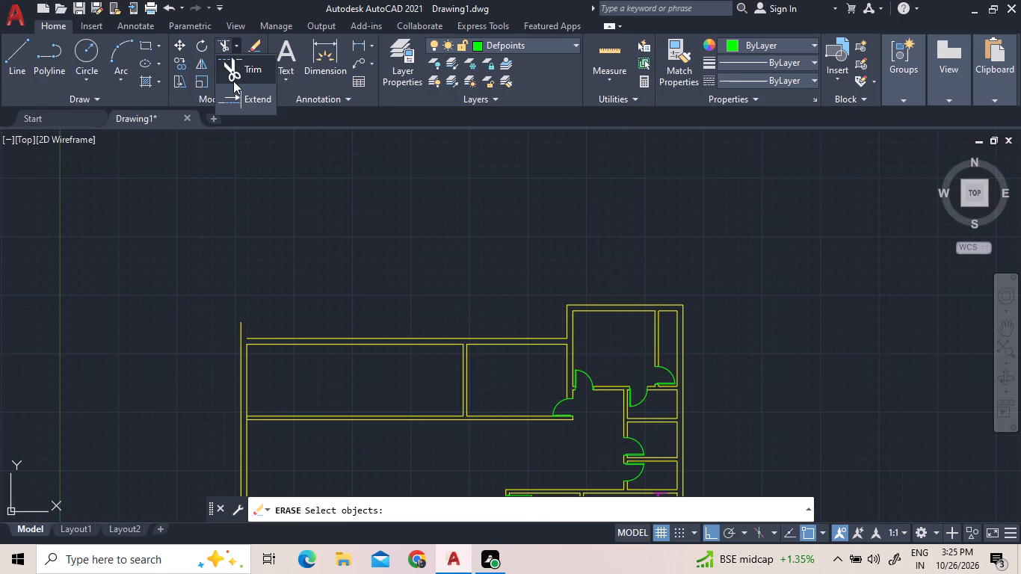
click(228, 47)
click(234, 38)
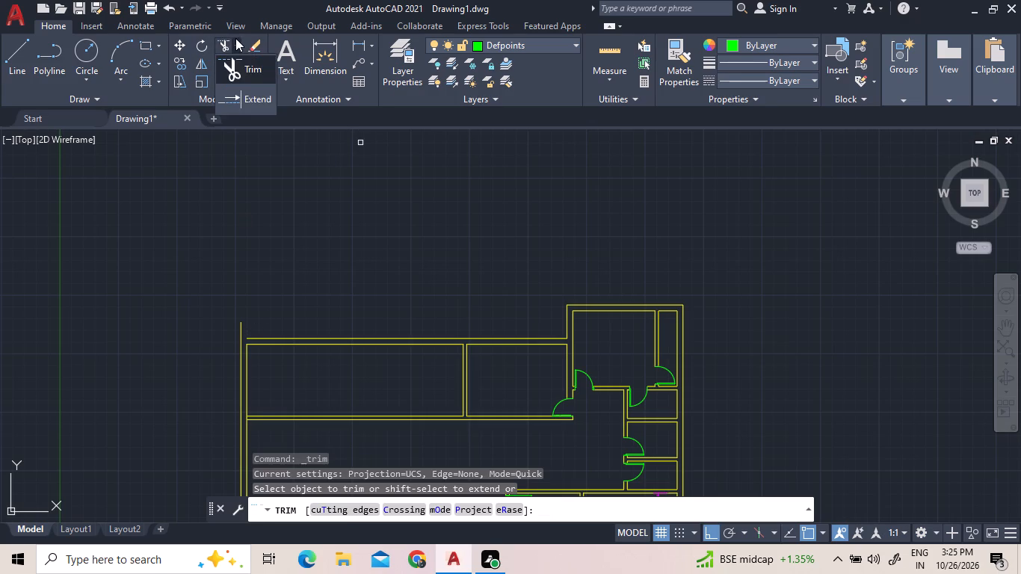
click(229, 95)
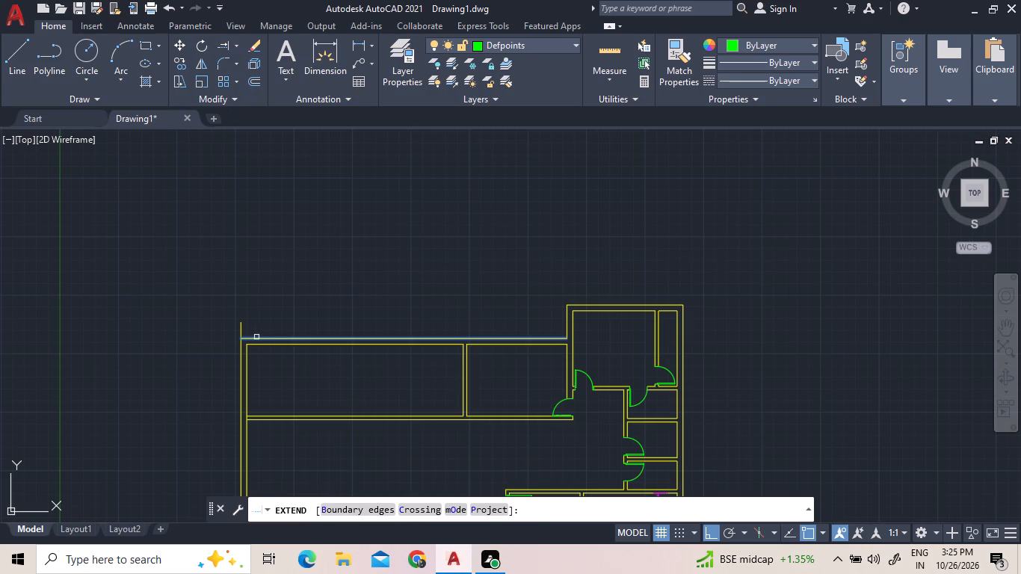
click(256, 337)
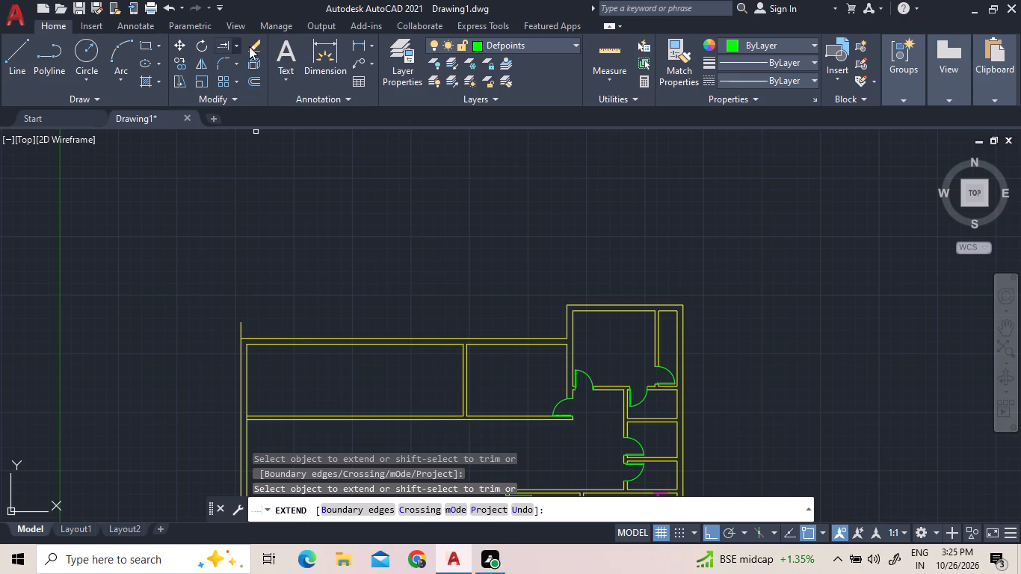
Trim the outer left wall line's overshoot above the long top wall to finish the corner.
click(235, 46)
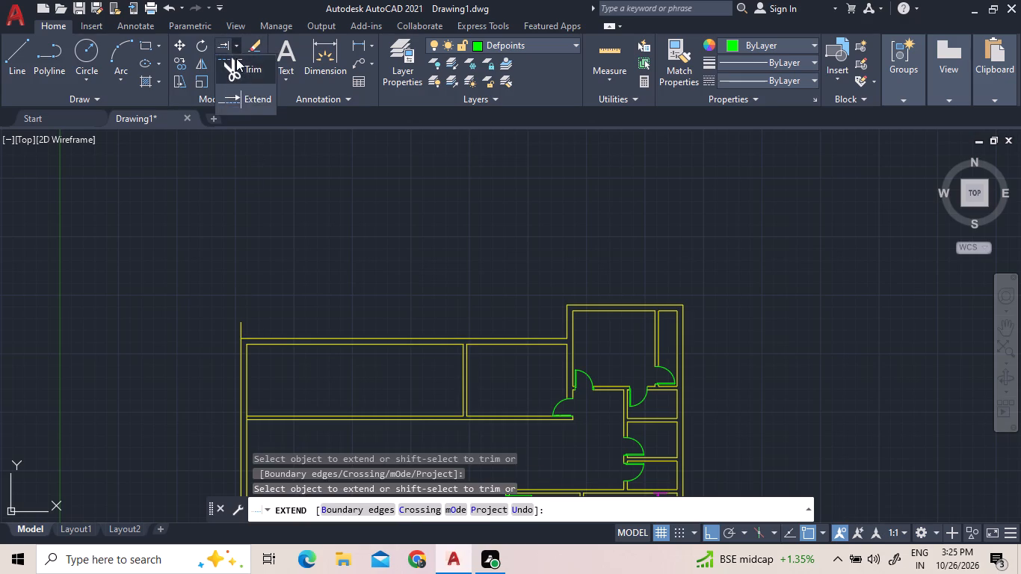
click(236, 58)
drag(244, 323, 237, 323)
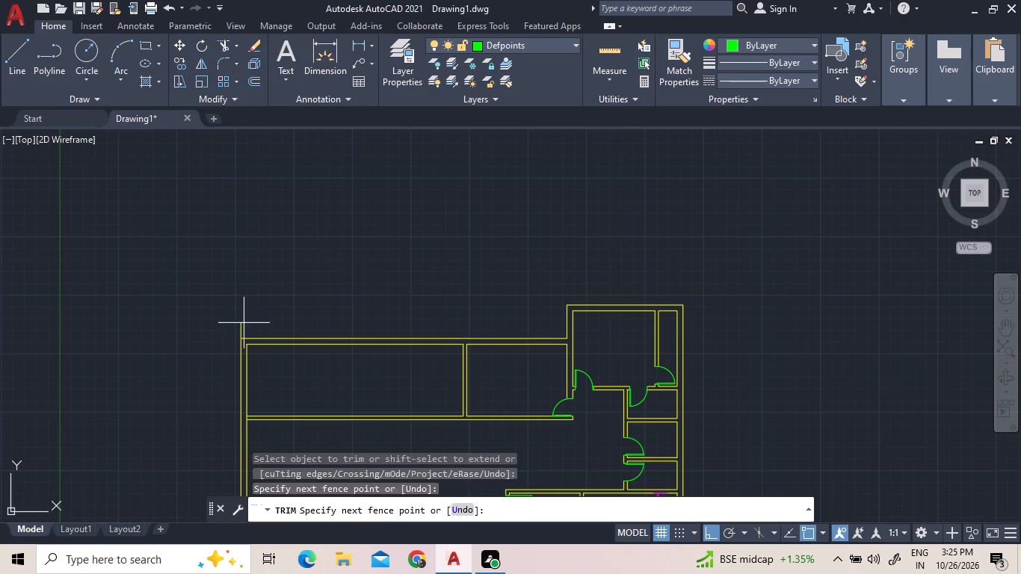
drag(237, 323, 231, 323)
click(224, 323)
right_click(420, 255)
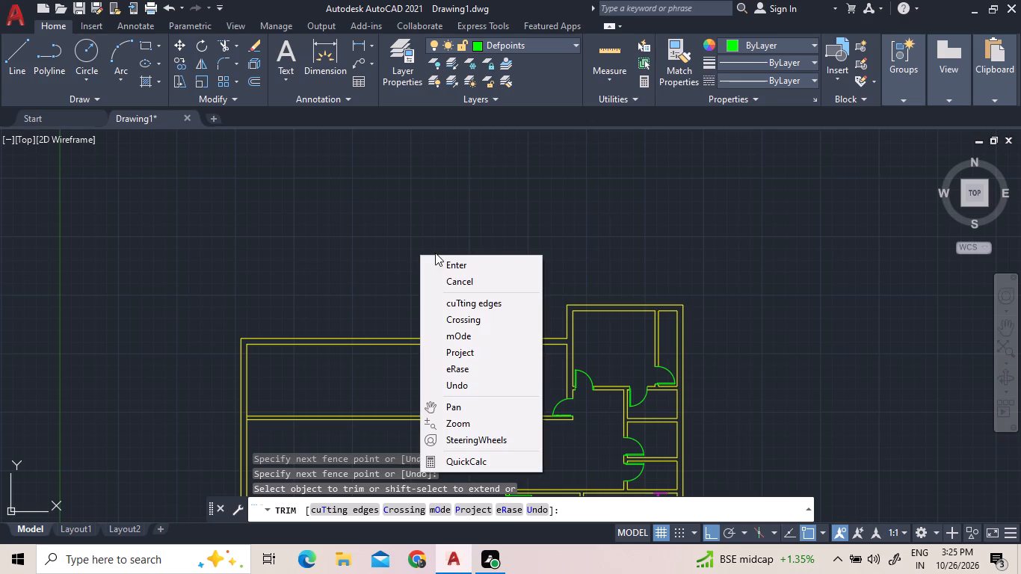
click(437, 259)
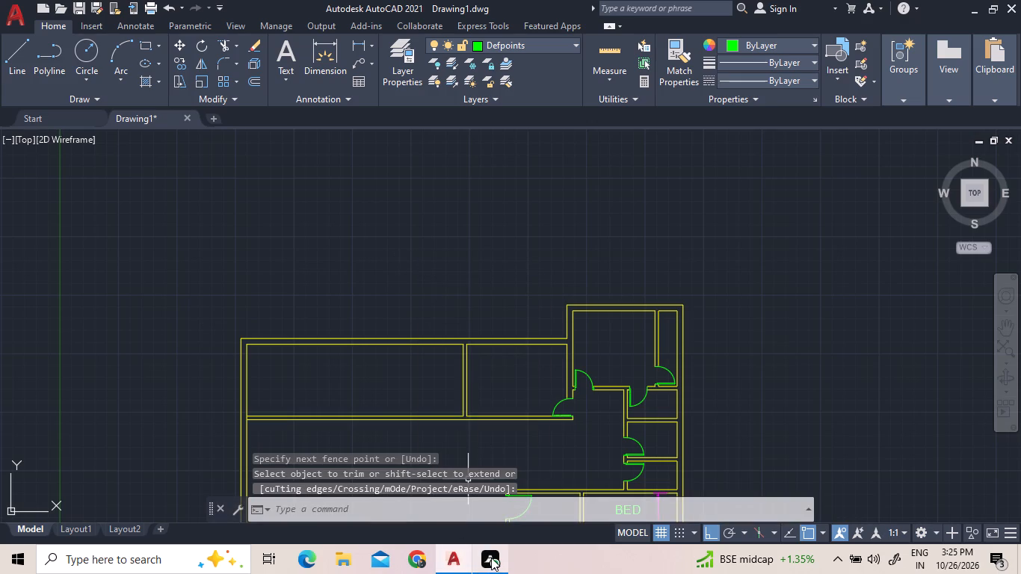